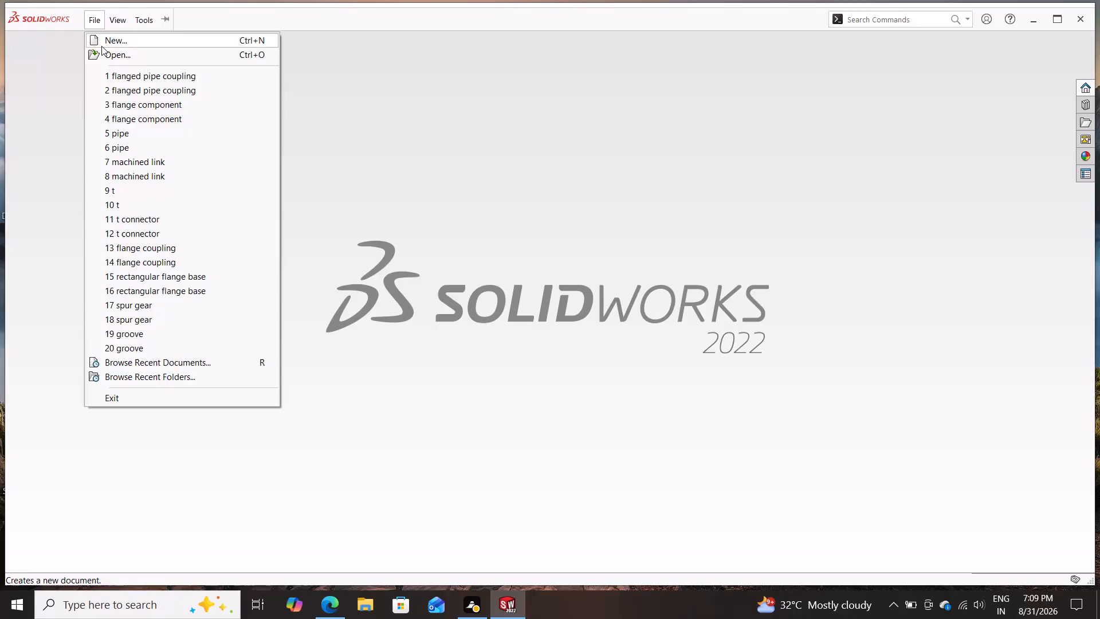
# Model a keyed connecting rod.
# Create a new part document.
pyautogui.click(101, 46)
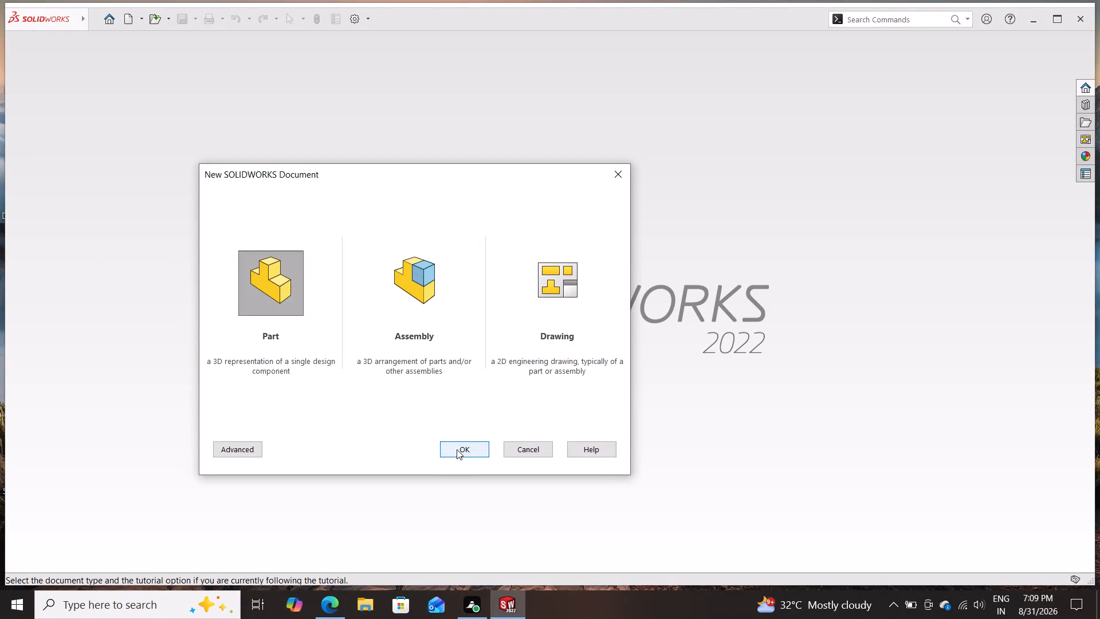
pyautogui.click(457, 449)
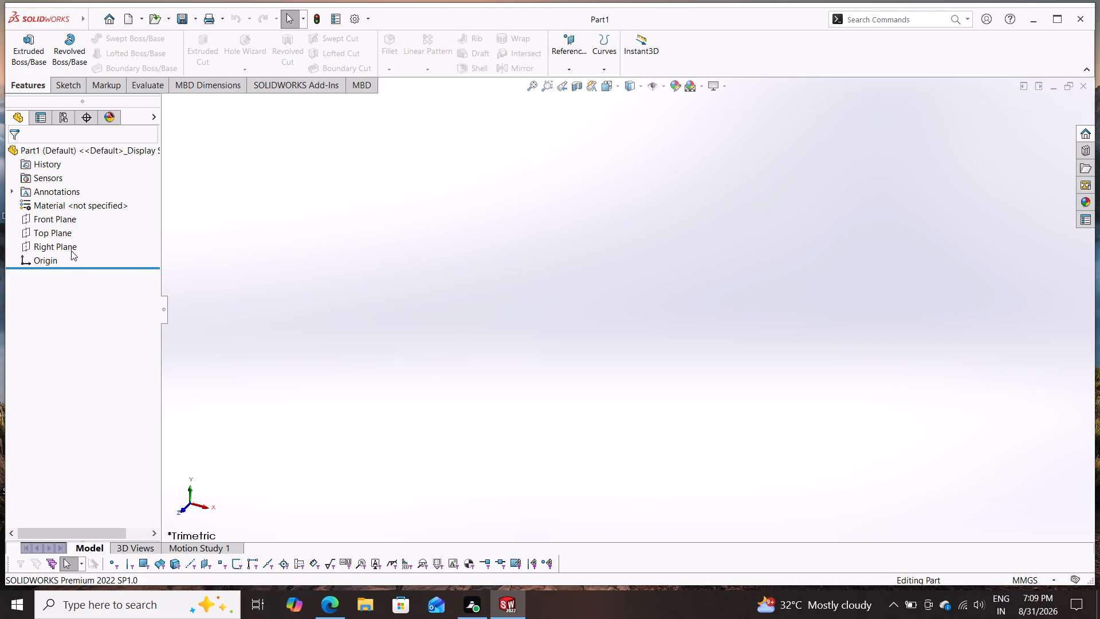
# Sketch two concentric circles centred on the origin on the Front Plane, with radii of about 54 mm and 93 mm.
pyautogui.click(61, 221)
pyautogui.click(71, 201)
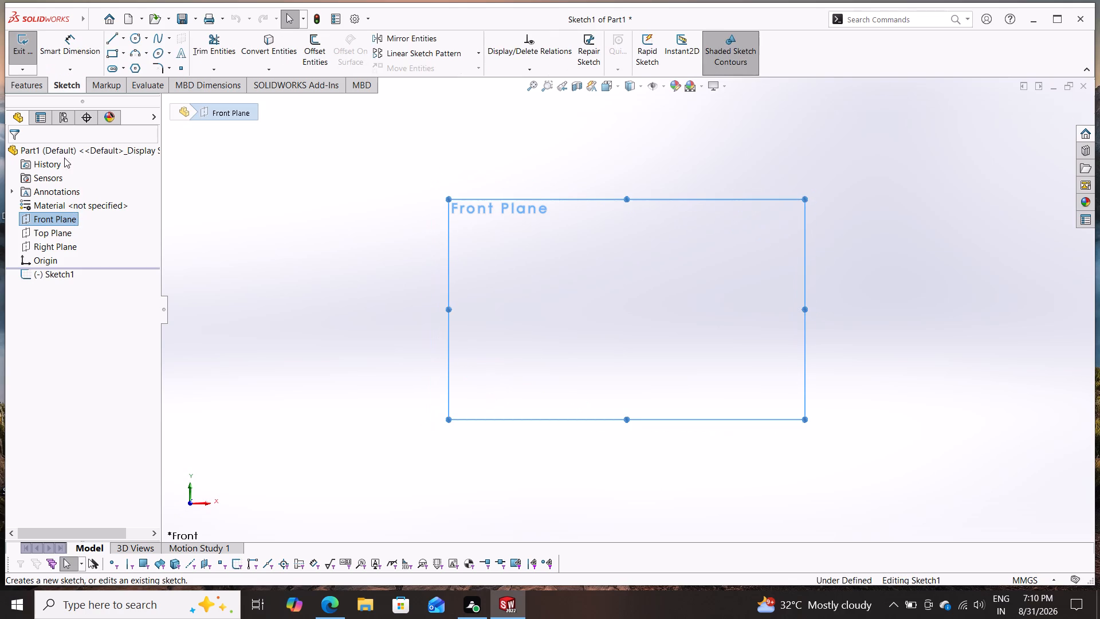
pyautogui.click(131, 37)
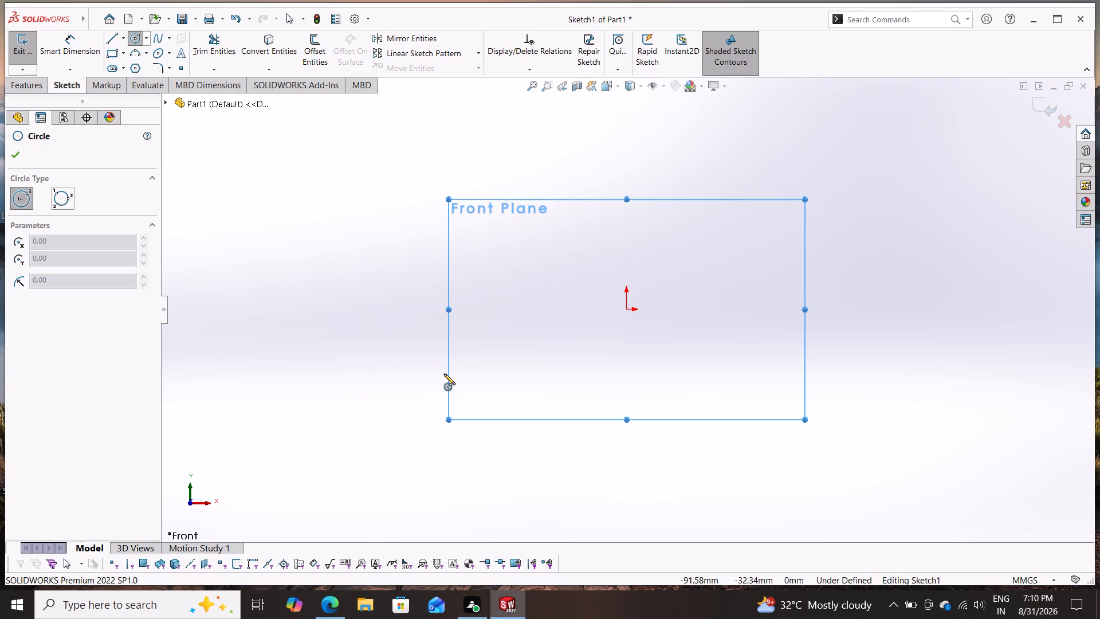
pyautogui.click(627, 308)
pyautogui.click(533, 363)
pyautogui.moveTo(628, 311); pyautogui.dragTo(621, 313)
pyautogui.click(467, 406)
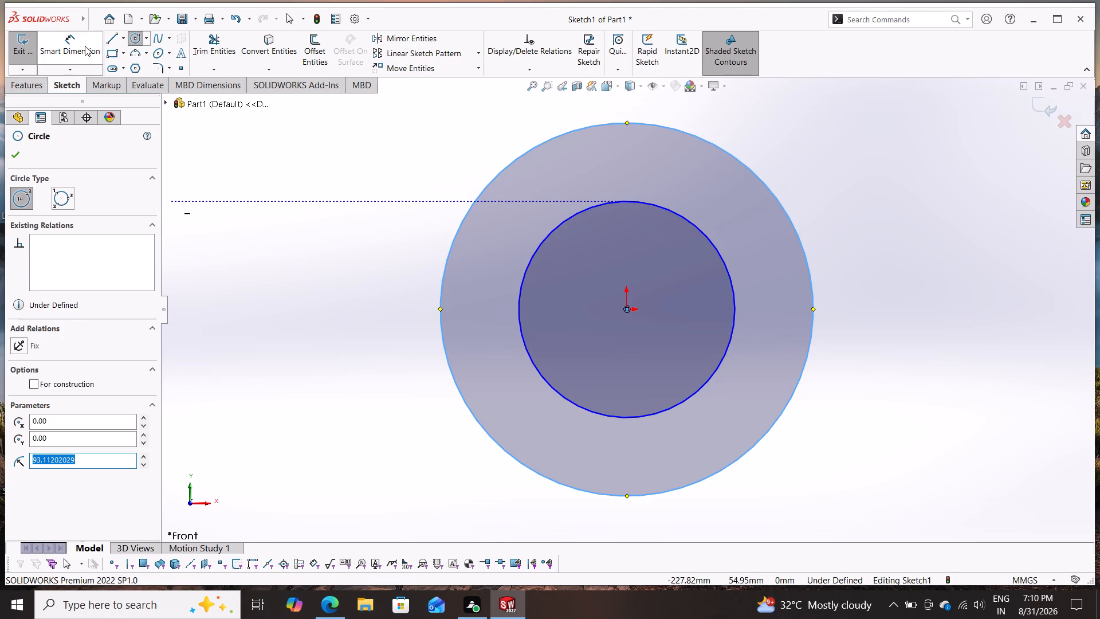
# Dimension the inner circle's diameter to 20 mm and the outer circle's diameter to 50 mm.
pyautogui.click(85, 46)
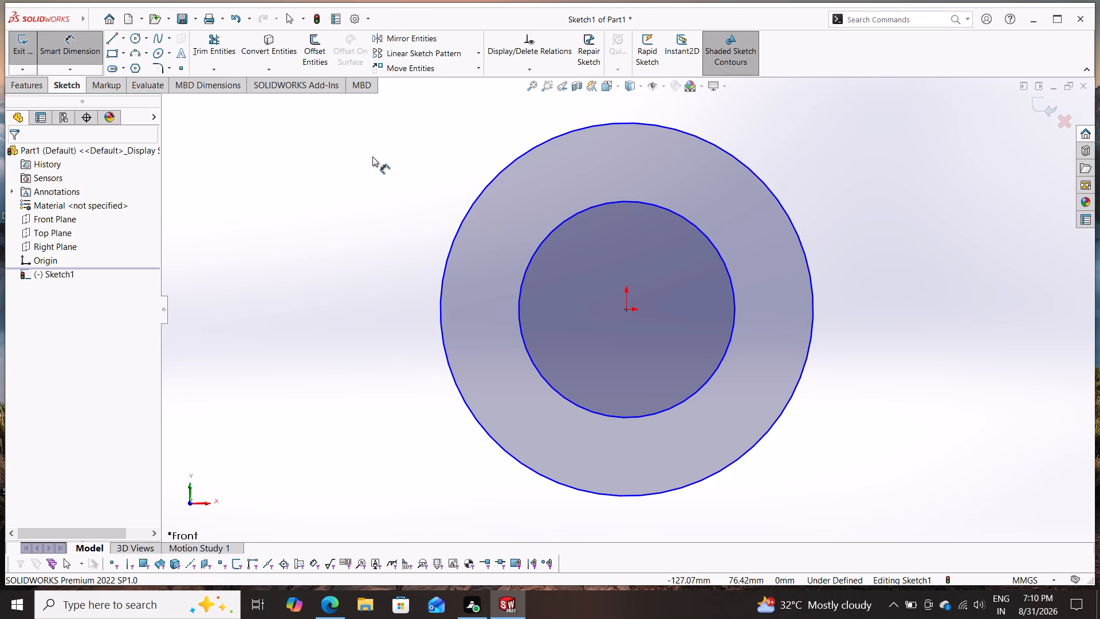
pyautogui.click(710, 242)
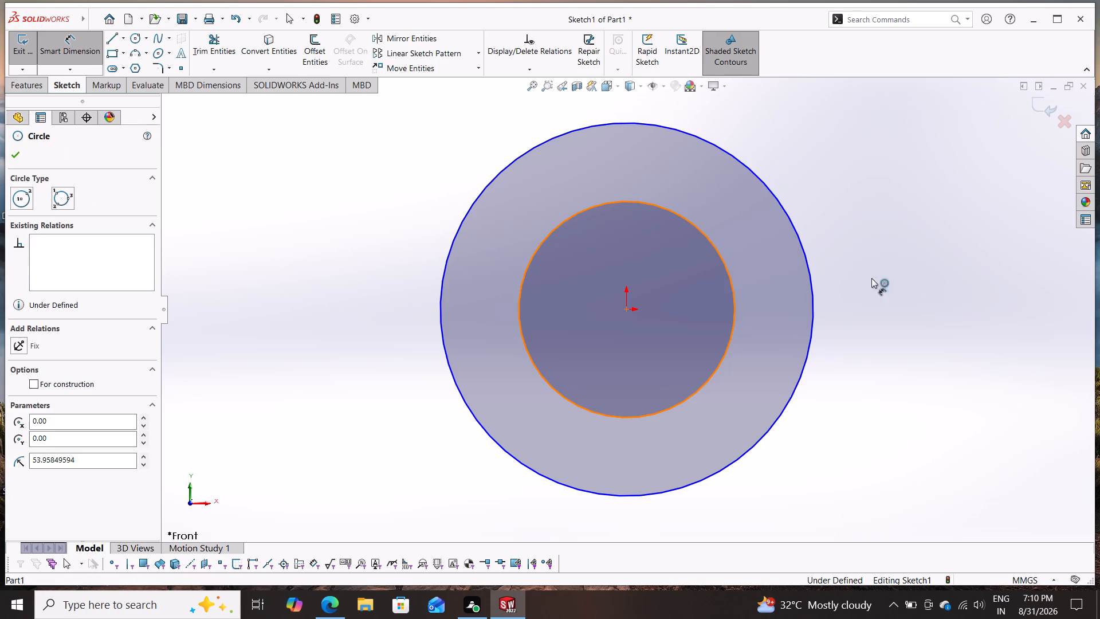
pyautogui.click(912, 287)
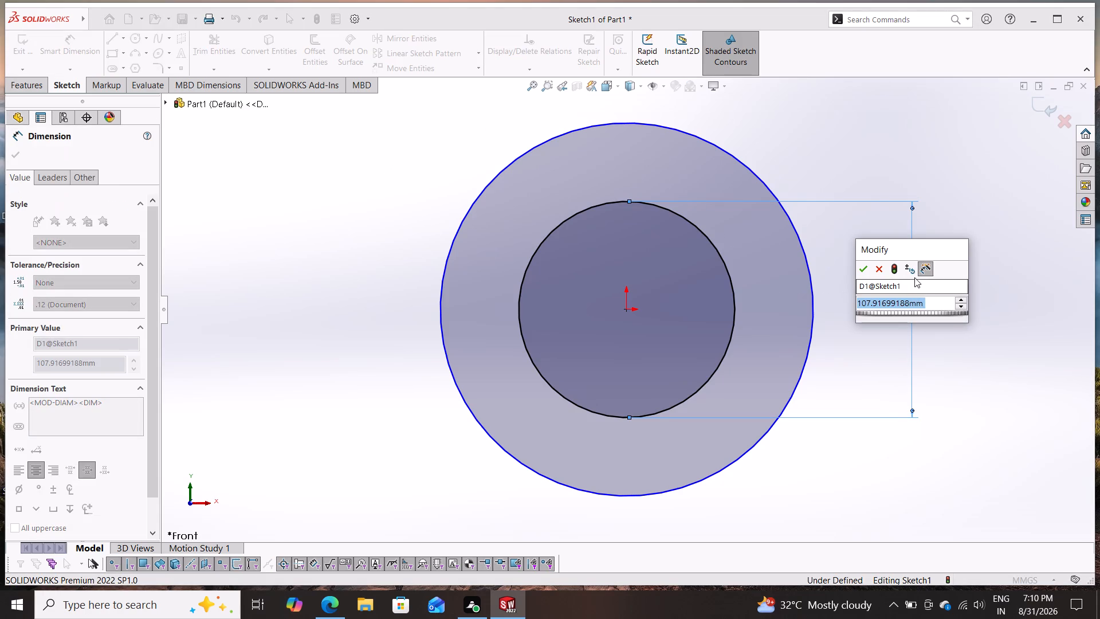
pyautogui.write('20')
pyautogui.press('Return')
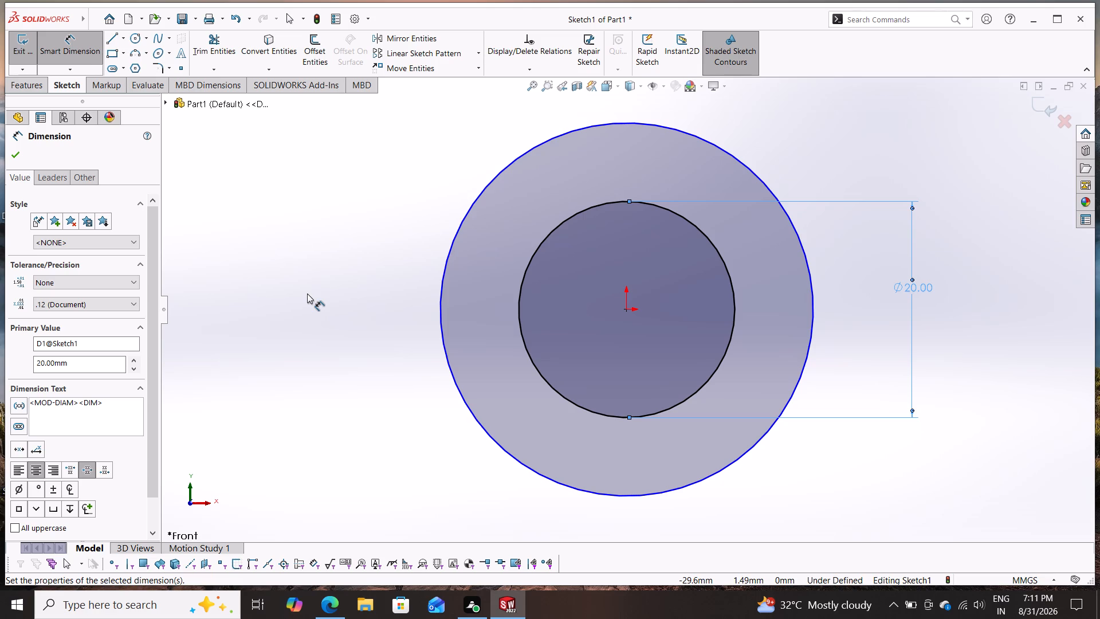
pyautogui.click(442, 277)
pyautogui.click(341, 290)
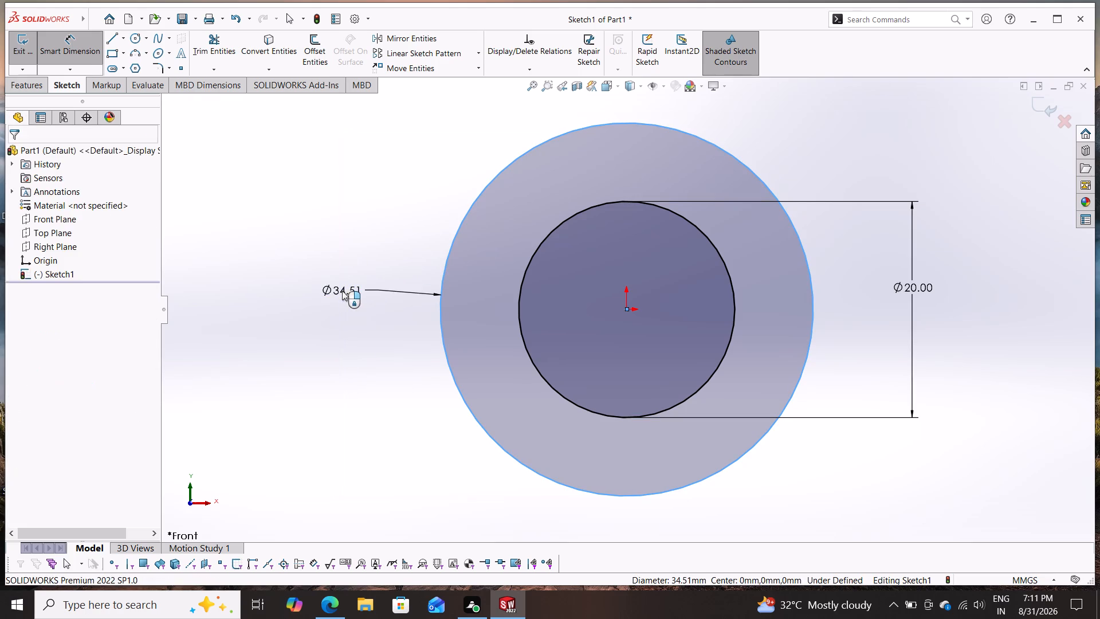
pyautogui.write('50')
pyautogui.press('Return')
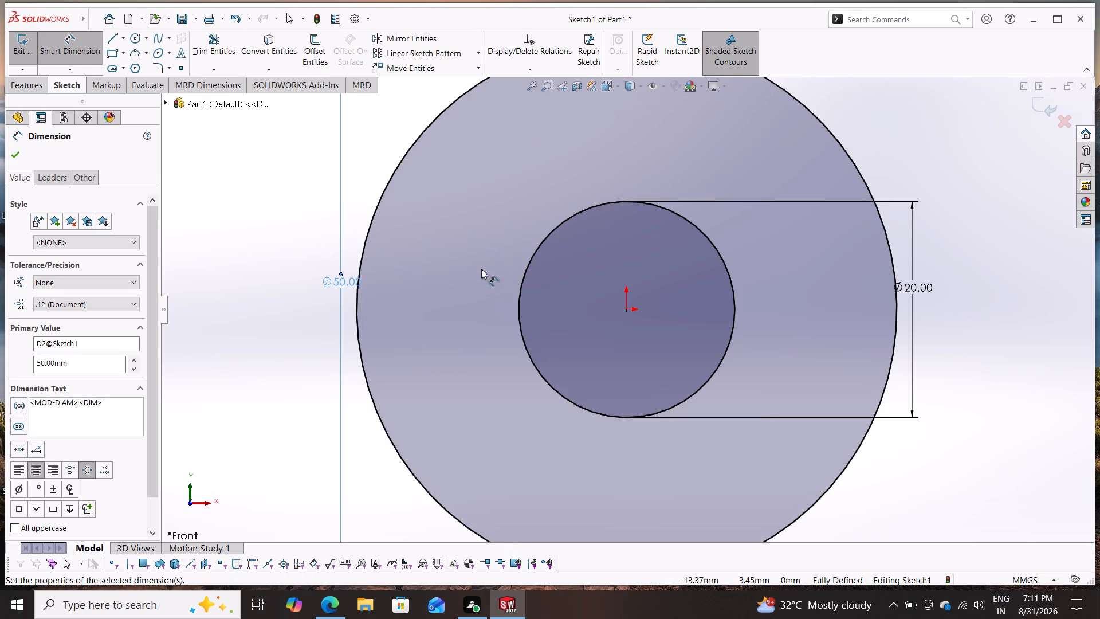
pyautogui.press('Escape')
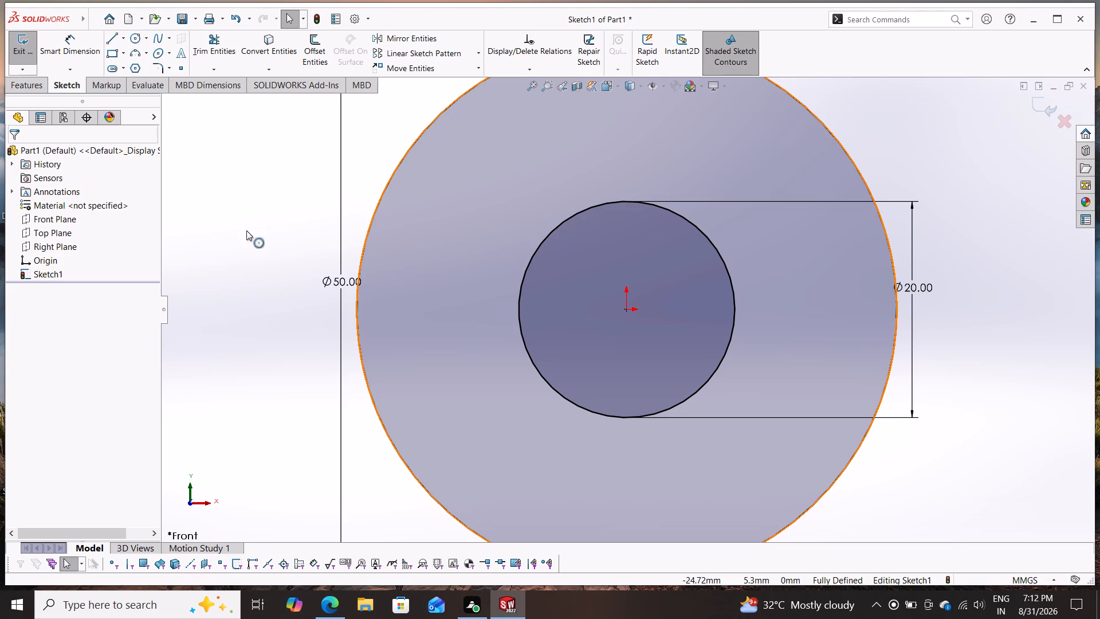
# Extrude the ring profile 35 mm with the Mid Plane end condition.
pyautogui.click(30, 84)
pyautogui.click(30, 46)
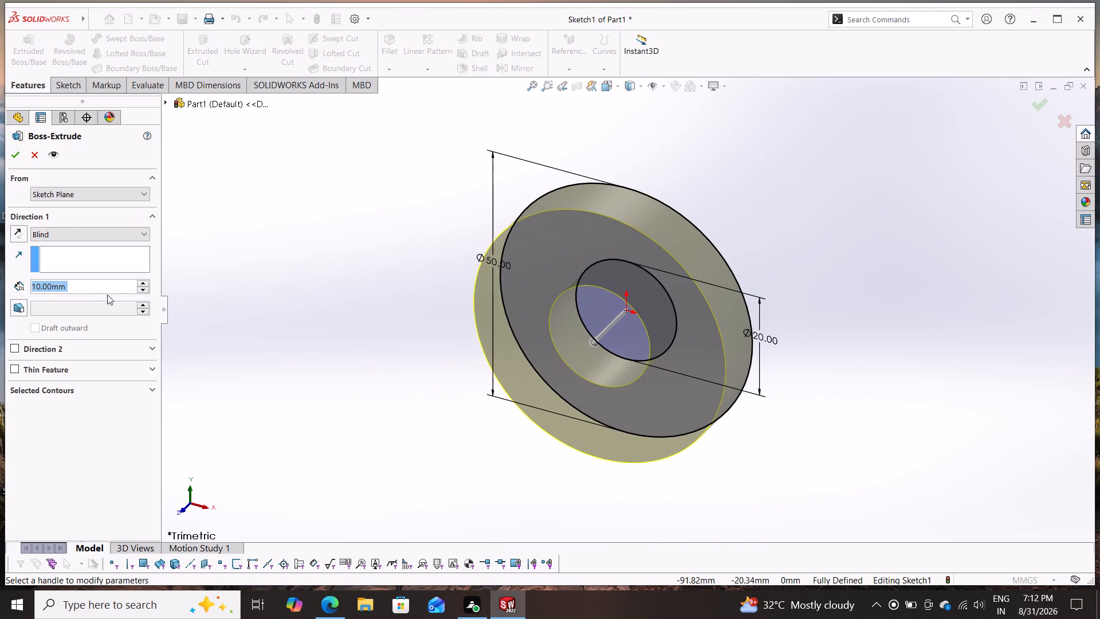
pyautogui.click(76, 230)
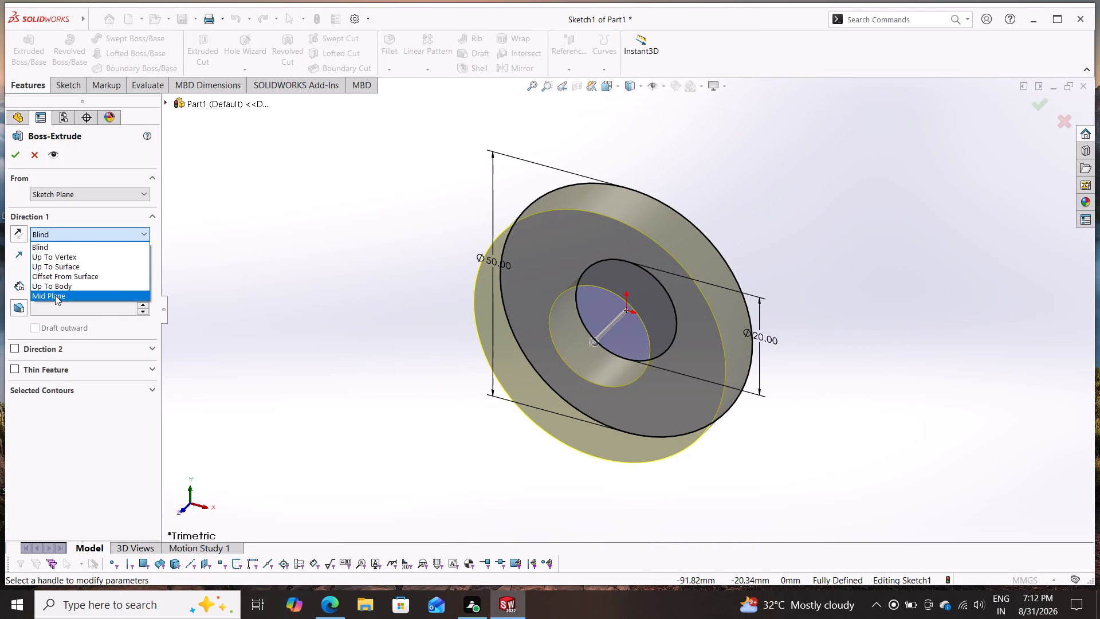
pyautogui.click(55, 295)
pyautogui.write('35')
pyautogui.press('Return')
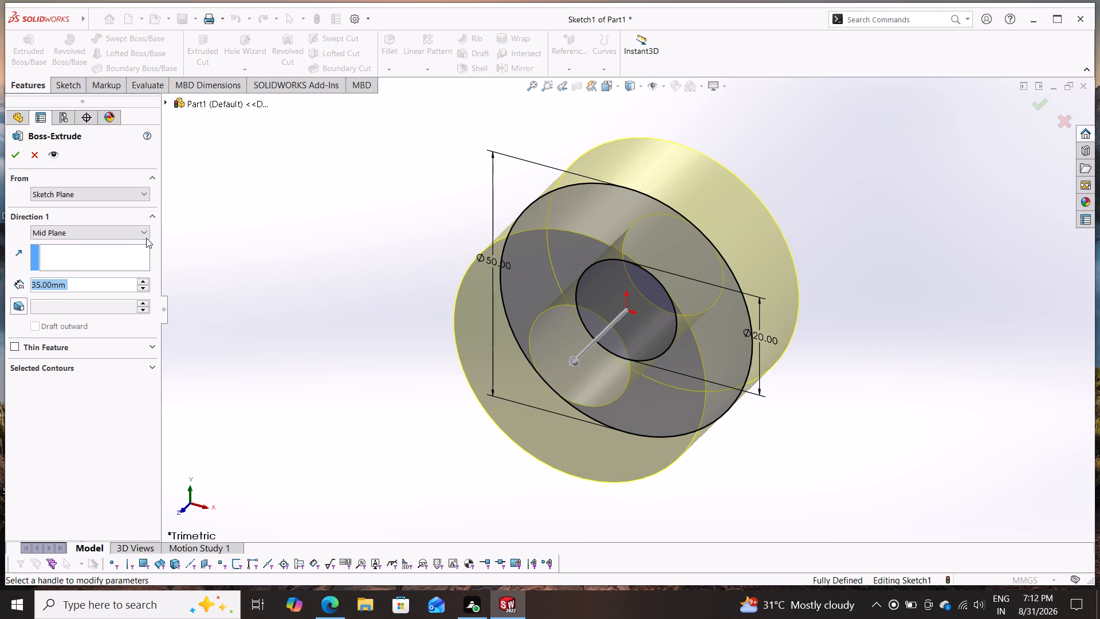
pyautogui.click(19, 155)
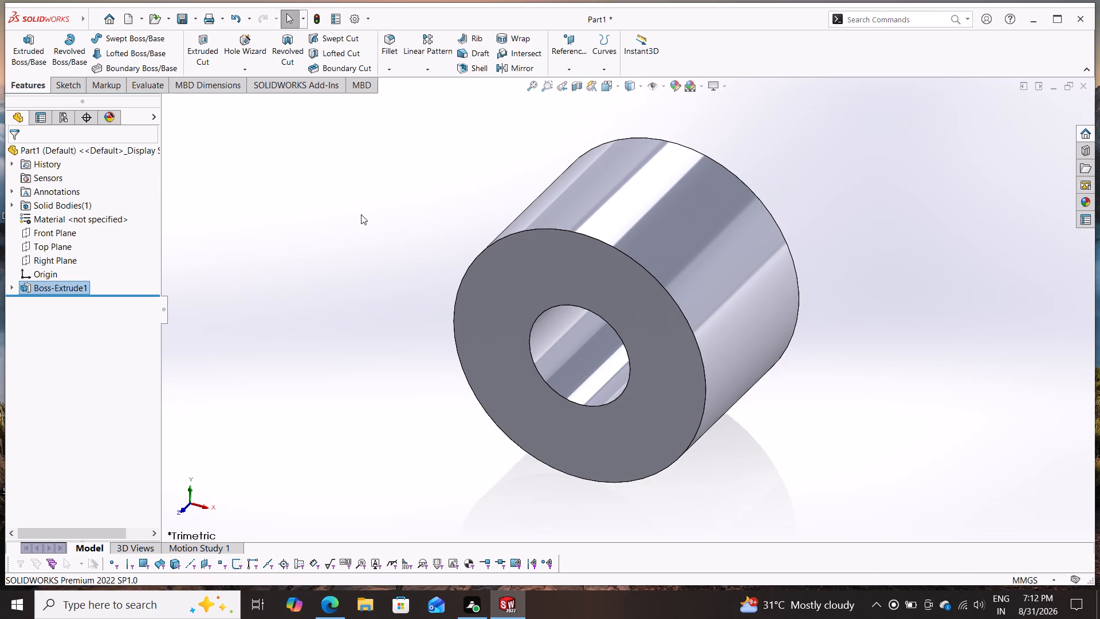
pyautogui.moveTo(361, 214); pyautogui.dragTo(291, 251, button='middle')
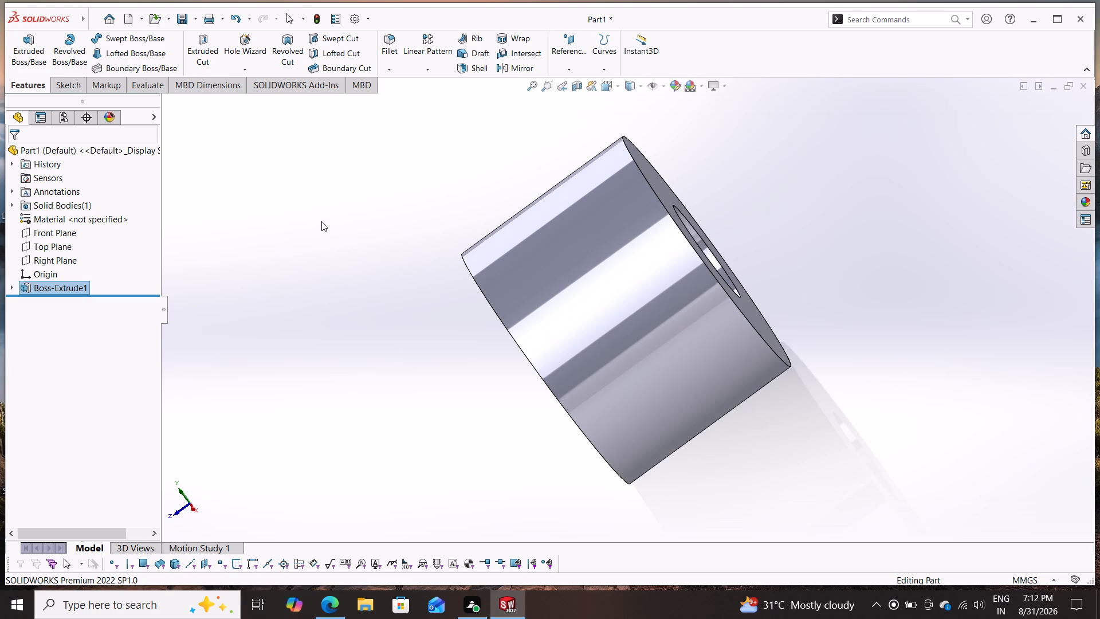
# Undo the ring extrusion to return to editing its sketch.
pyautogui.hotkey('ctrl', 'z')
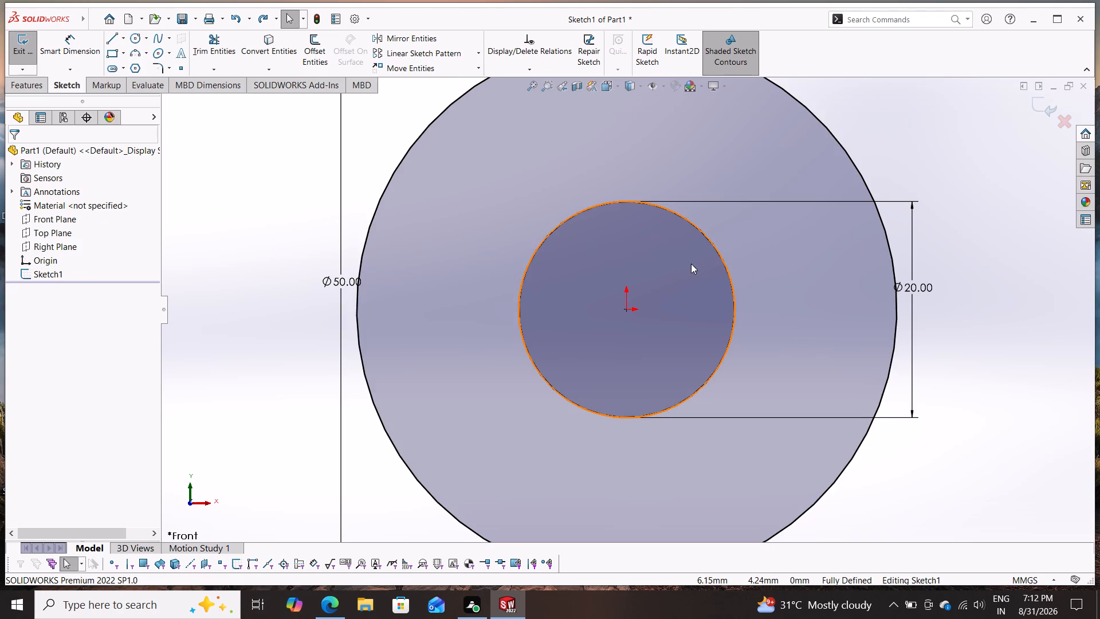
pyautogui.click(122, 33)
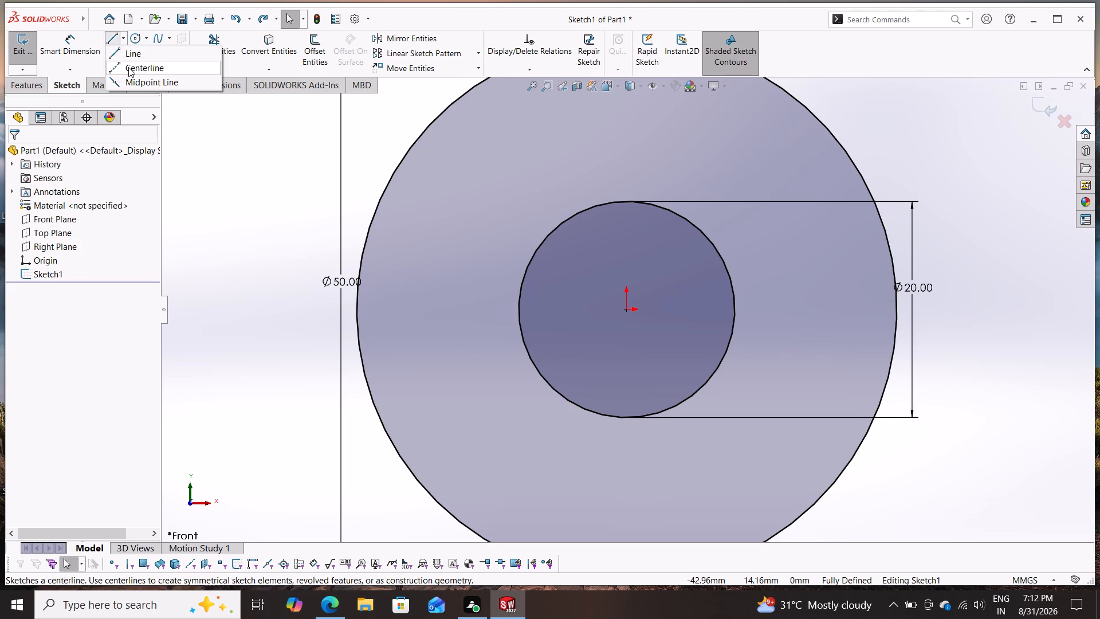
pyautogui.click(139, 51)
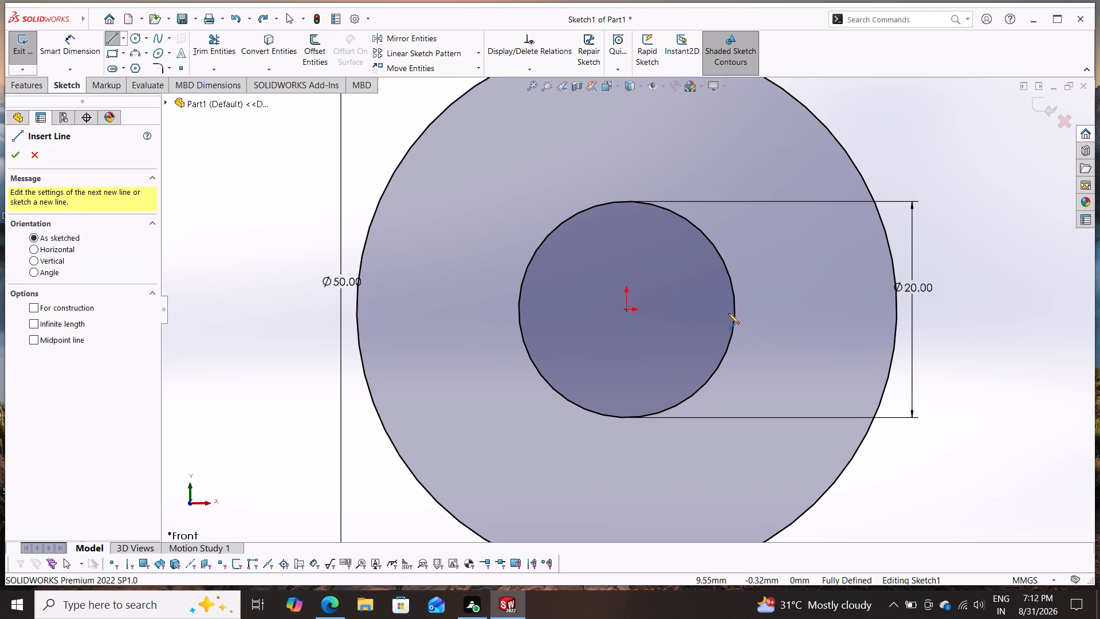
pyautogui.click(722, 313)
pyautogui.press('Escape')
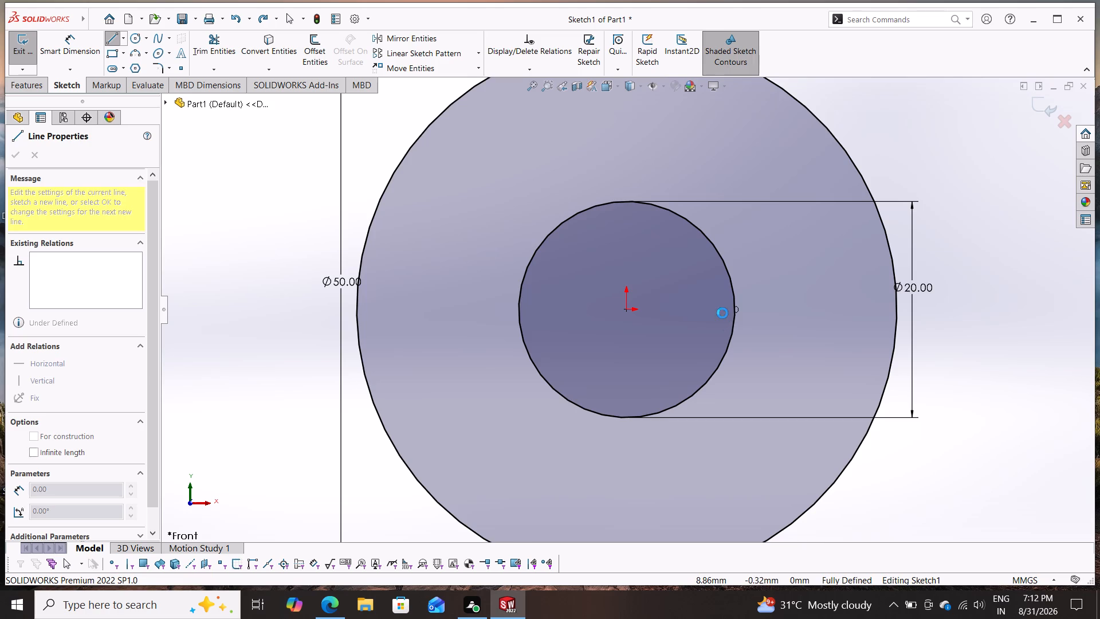
# Sketch a horizontal line about 13.7 mm long from the origin rightwards, ending beyond the inner circle.
pyautogui.click(110, 33)
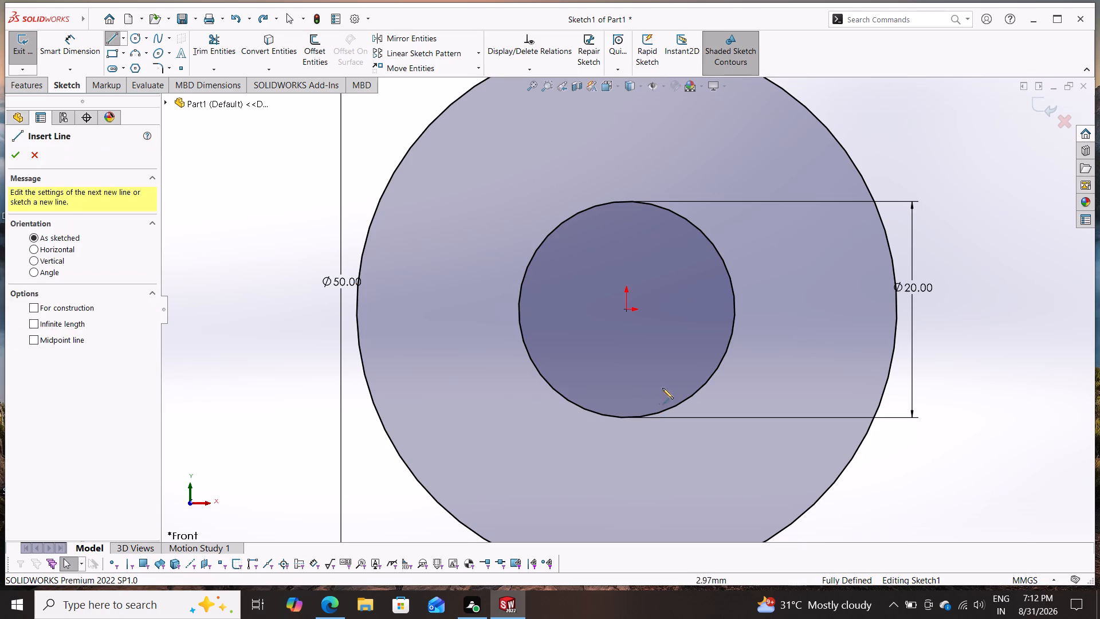
pyautogui.moveTo(627, 311); pyautogui.dragTo(639, 308)
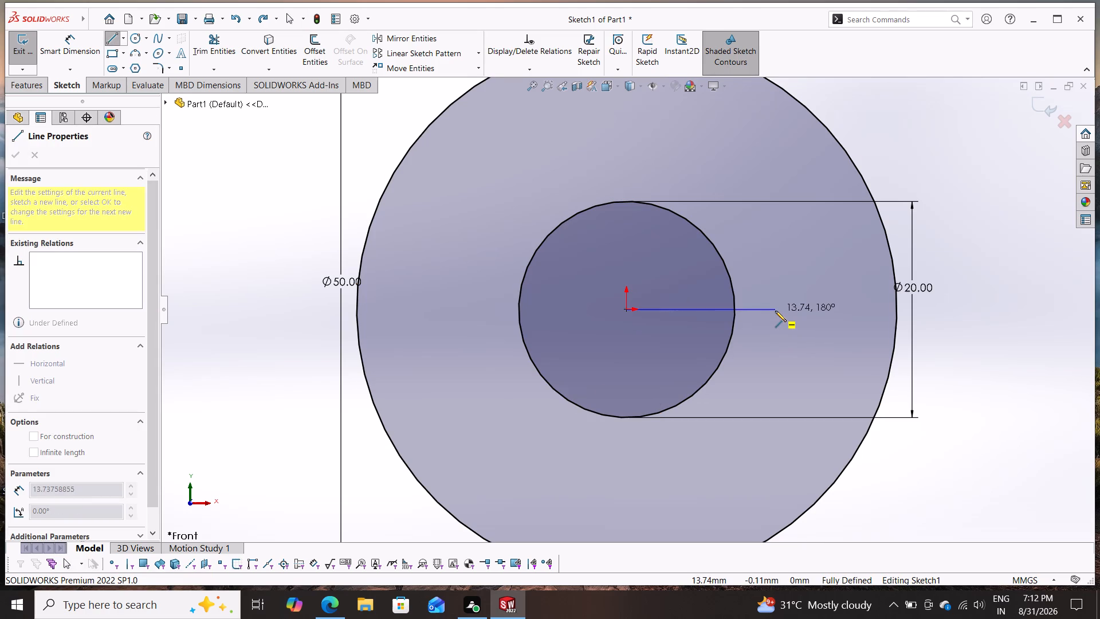
pyautogui.click(775, 311)
pyautogui.press('Escape')
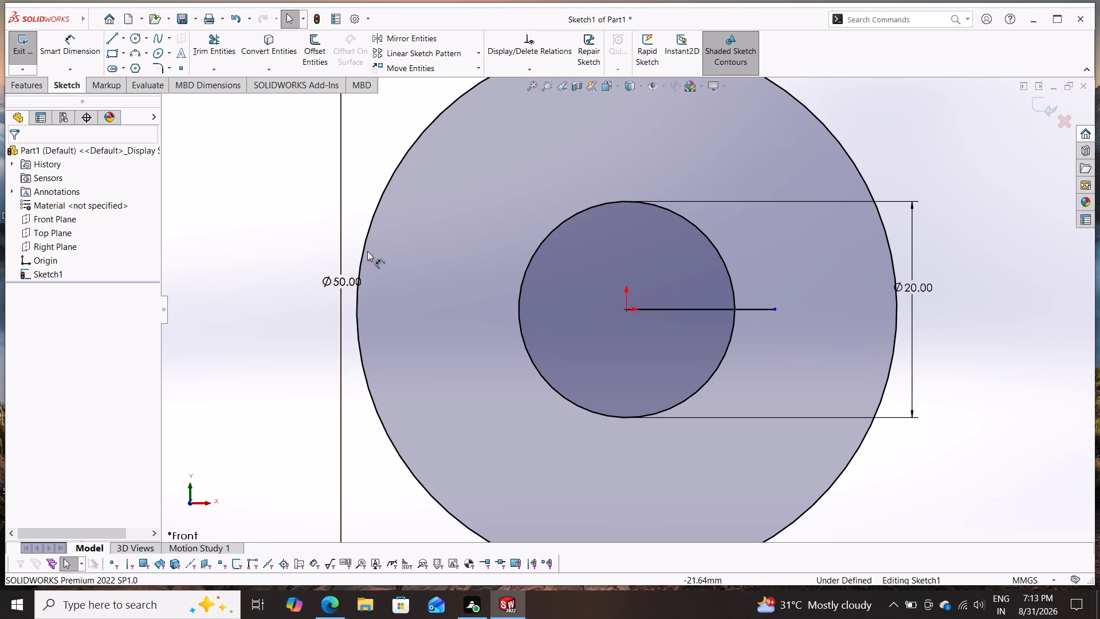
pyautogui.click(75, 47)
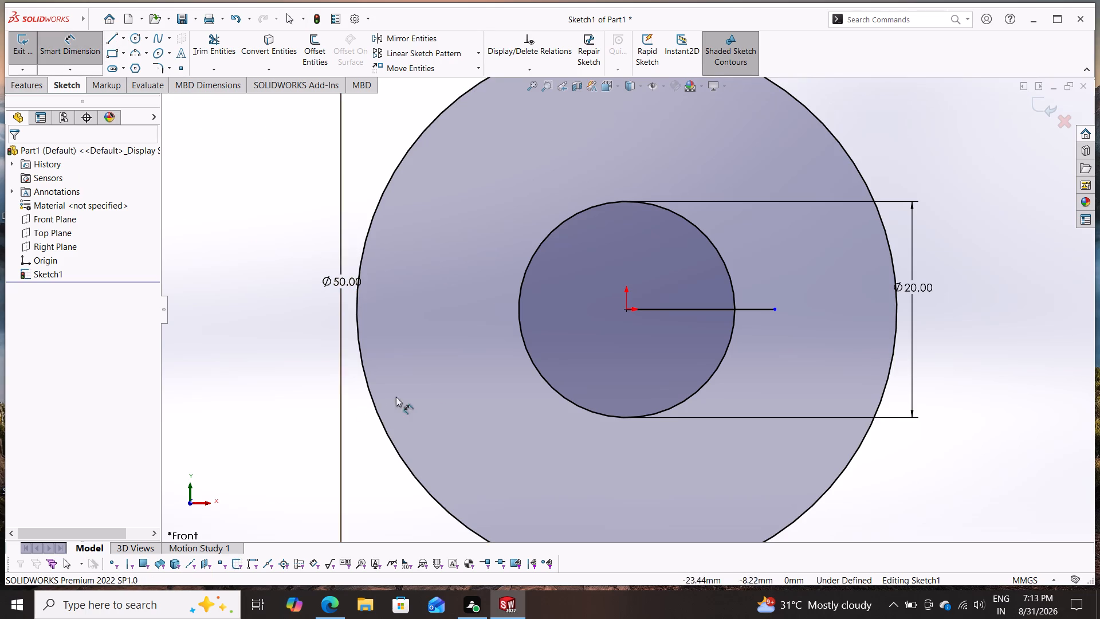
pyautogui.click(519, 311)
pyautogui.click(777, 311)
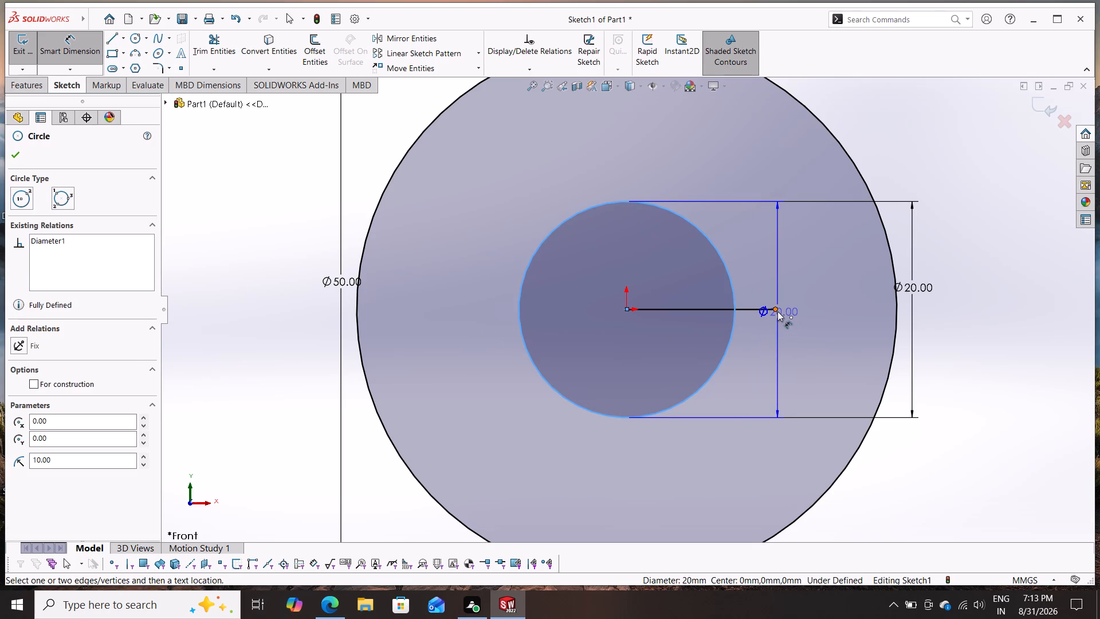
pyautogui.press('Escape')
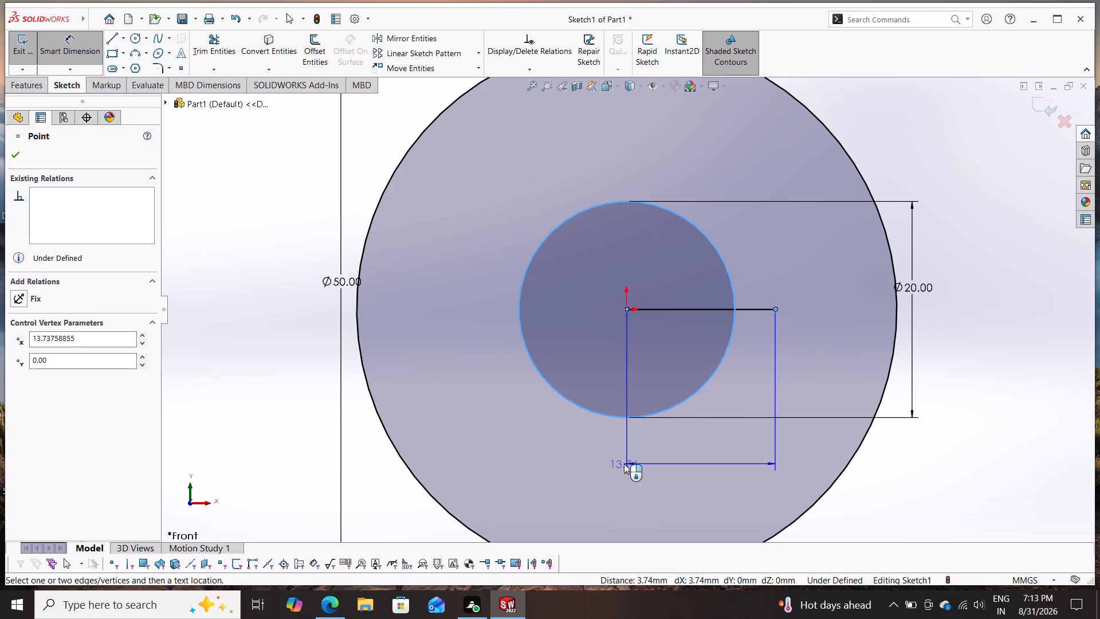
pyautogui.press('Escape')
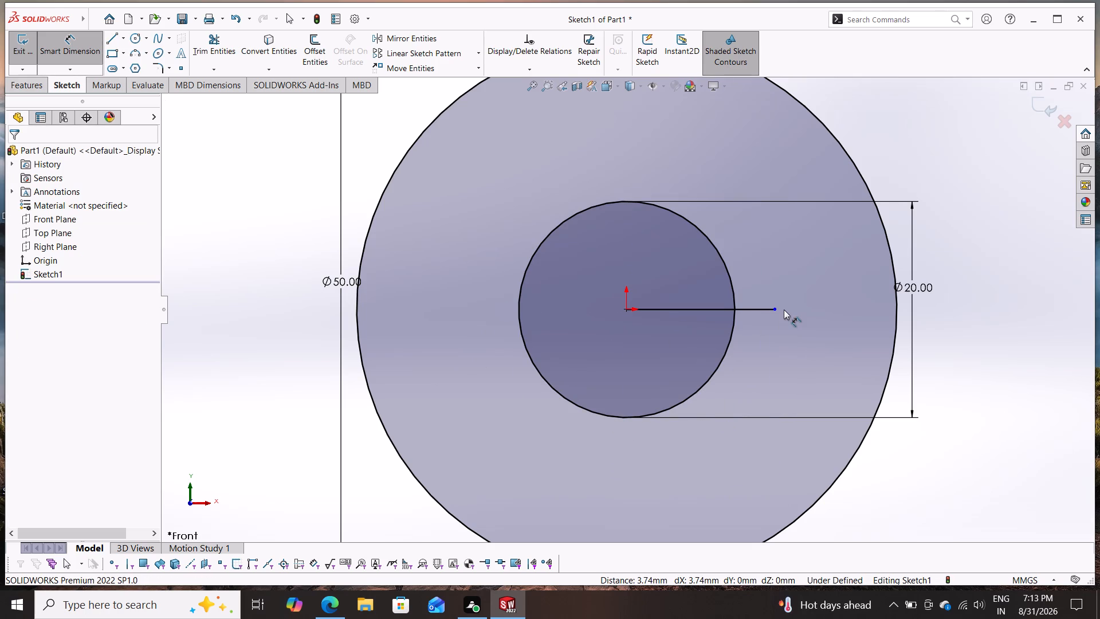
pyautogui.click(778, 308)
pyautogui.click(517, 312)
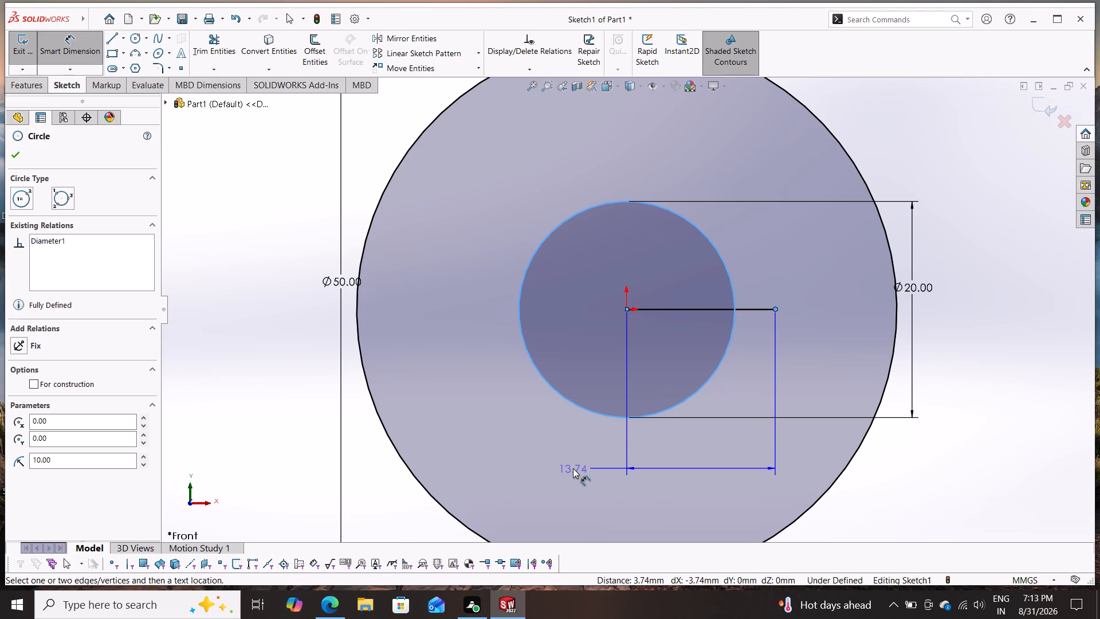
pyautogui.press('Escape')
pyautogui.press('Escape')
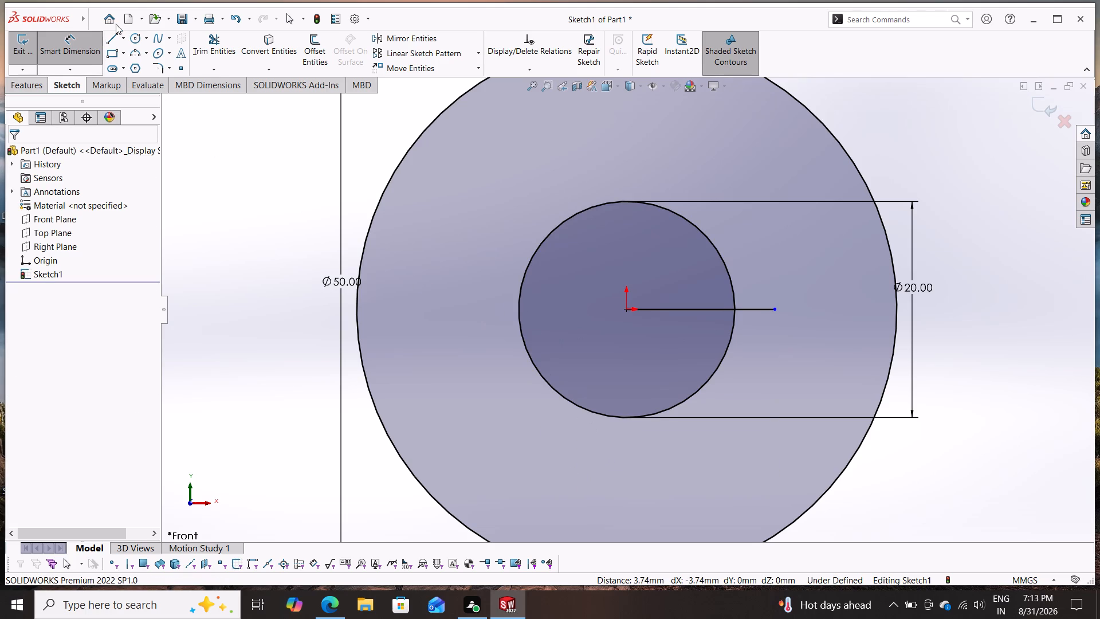
# Sketch a horizontal centerline from the inner circle's left quadrant point to the outer end of the solid line.
pyautogui.click(125, 36)
pyautogui.click(125, 67)
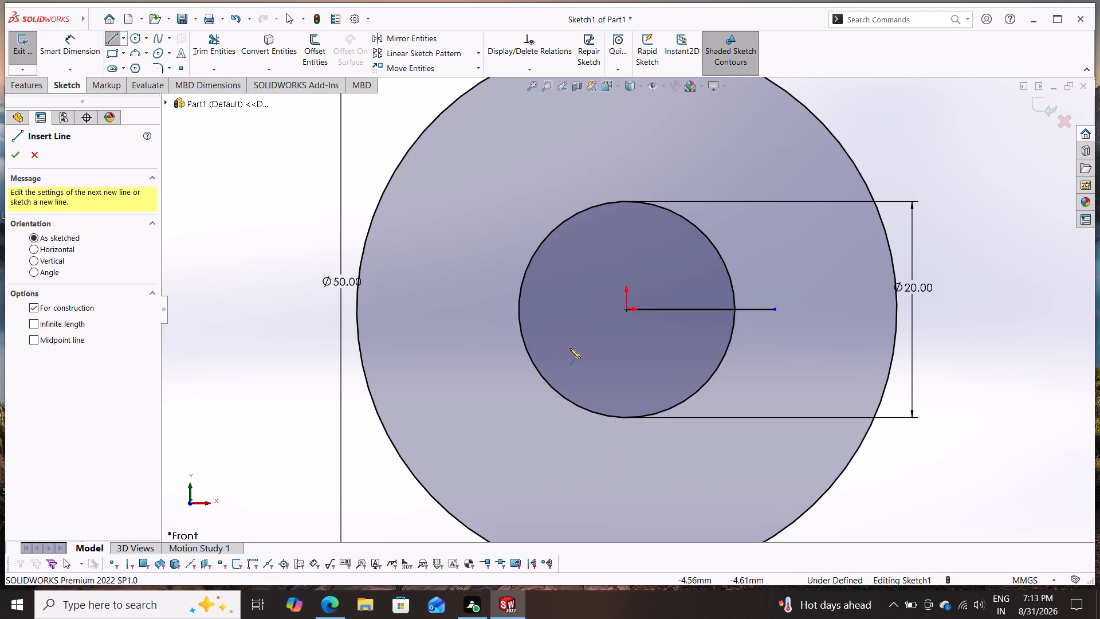
pyautogui.click(519, 309)
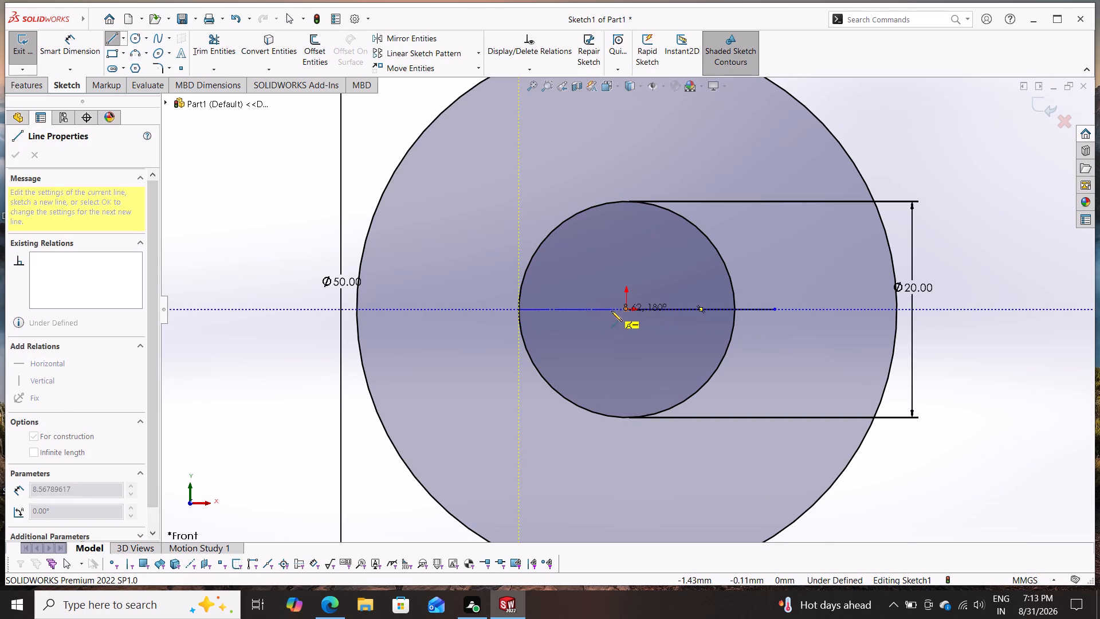
pyautogui.click(776, 311)
pyautogui.press('Escape')
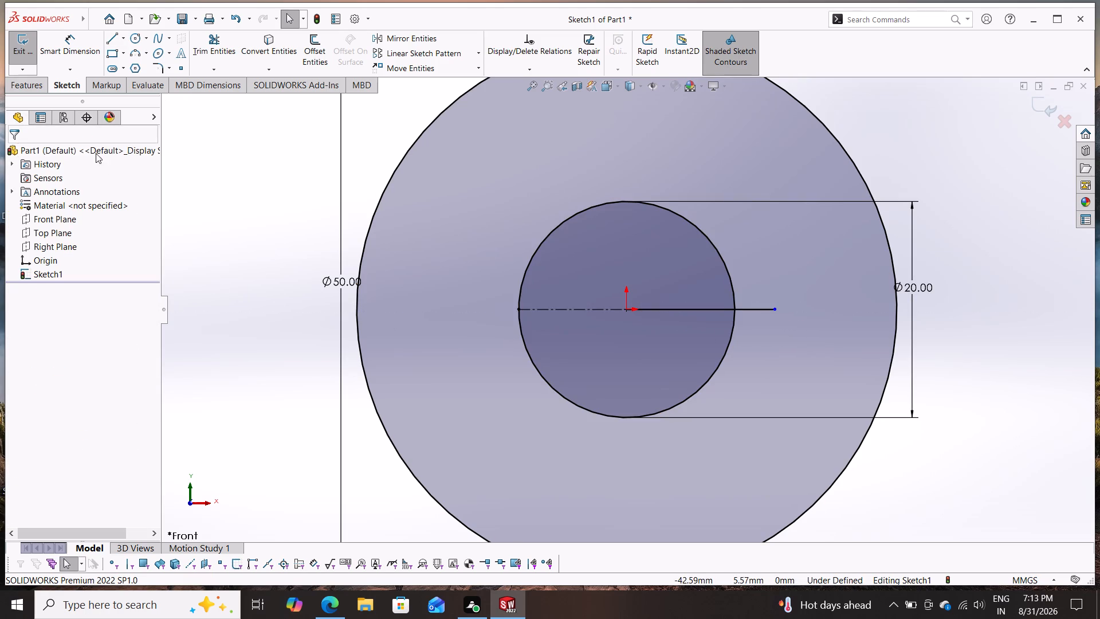
# Dimension the horizontal distance from the inner circle's left quadrant point to the solid line's outer end as 23 mm.
pyautogui.click(68, 53)
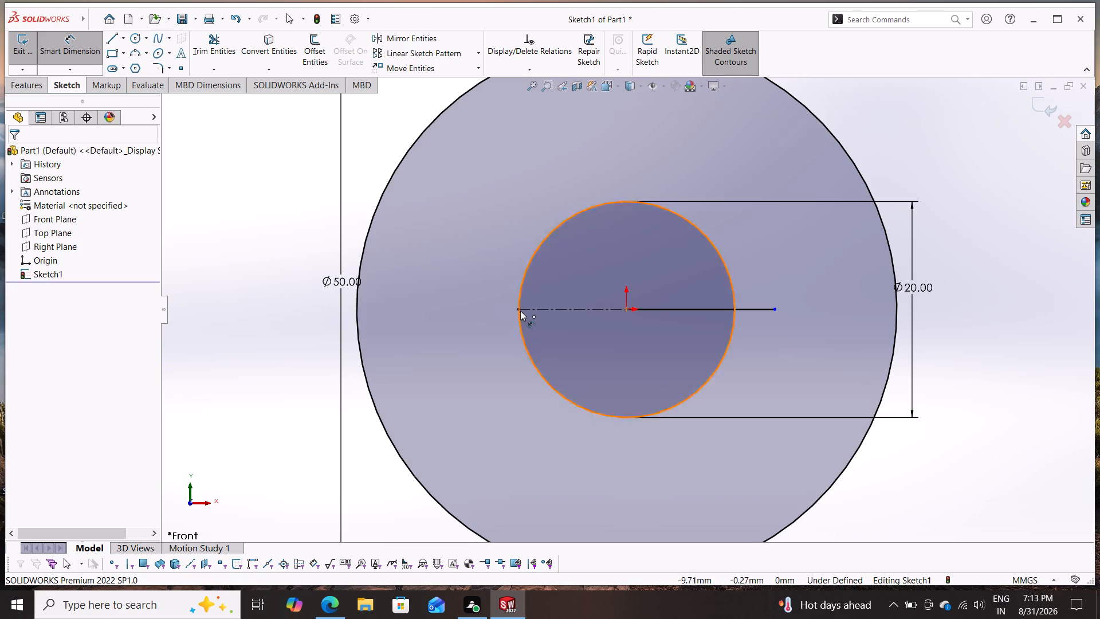
pyautogui.click(518, 309)
pyautogui.click(761, 310)
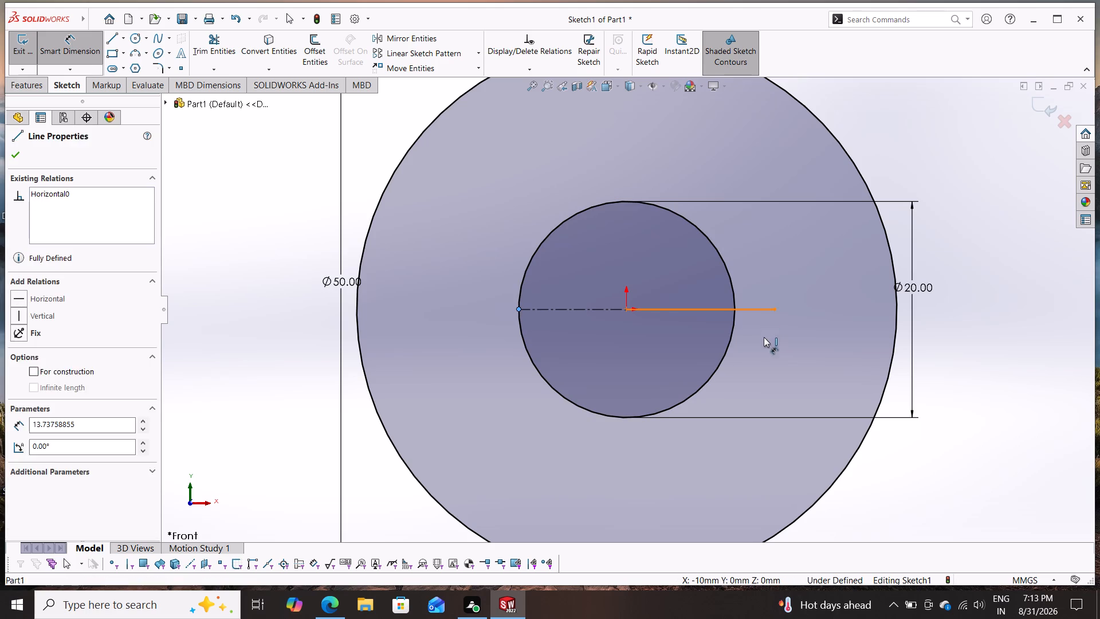
pyautogui.click(754, 308)
pyautogui.click(775, 307)
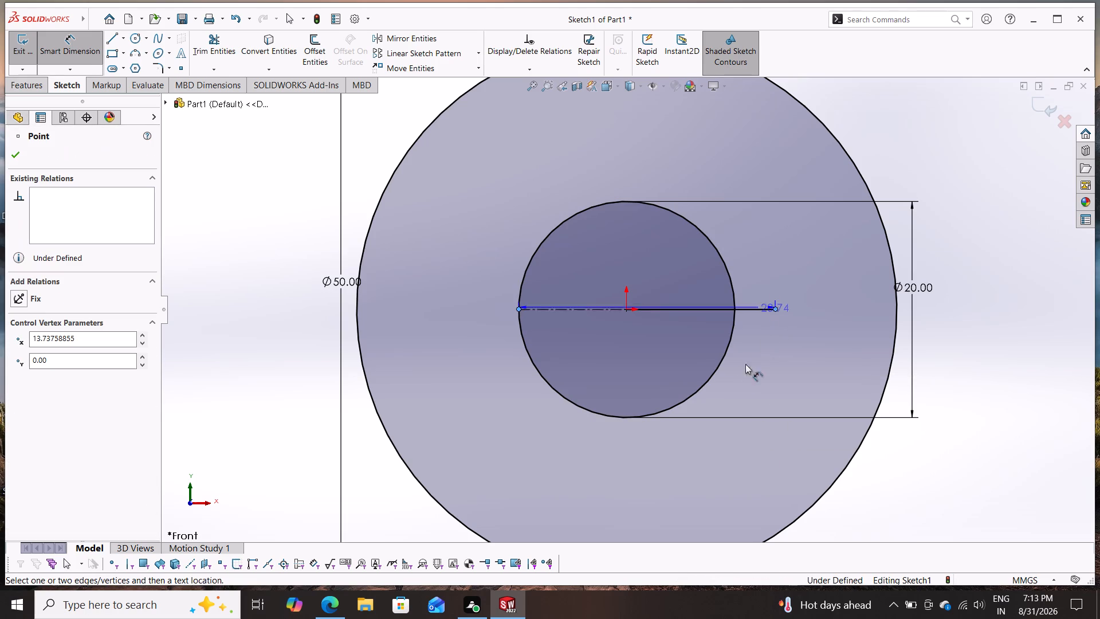
pyautogui.click(635, 475)
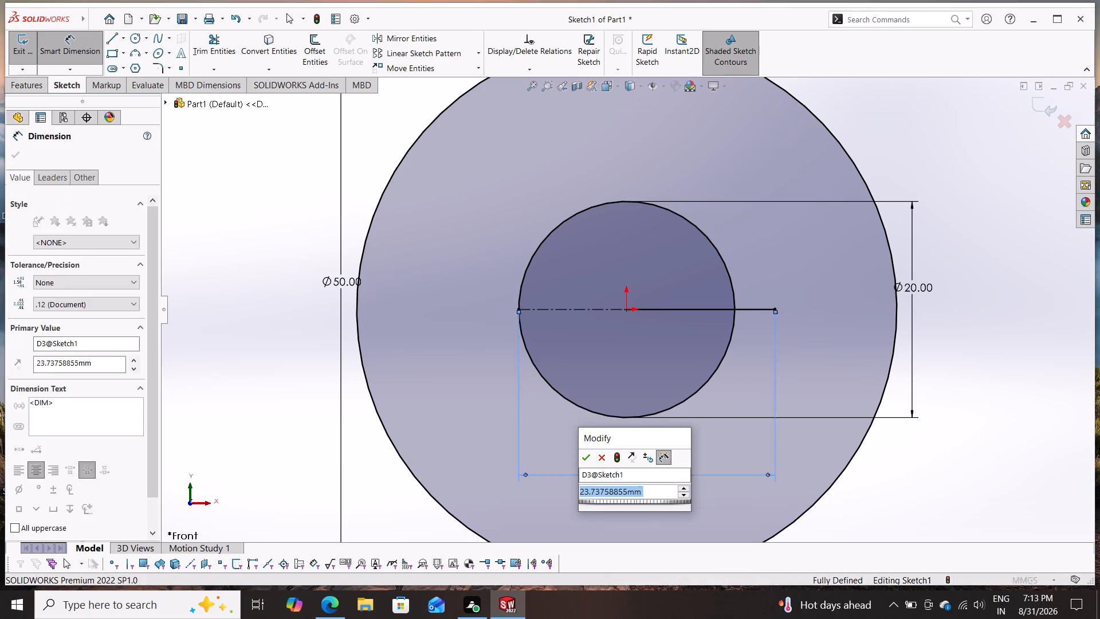
pyautogui.write('23')
pyautogui.press('Return')
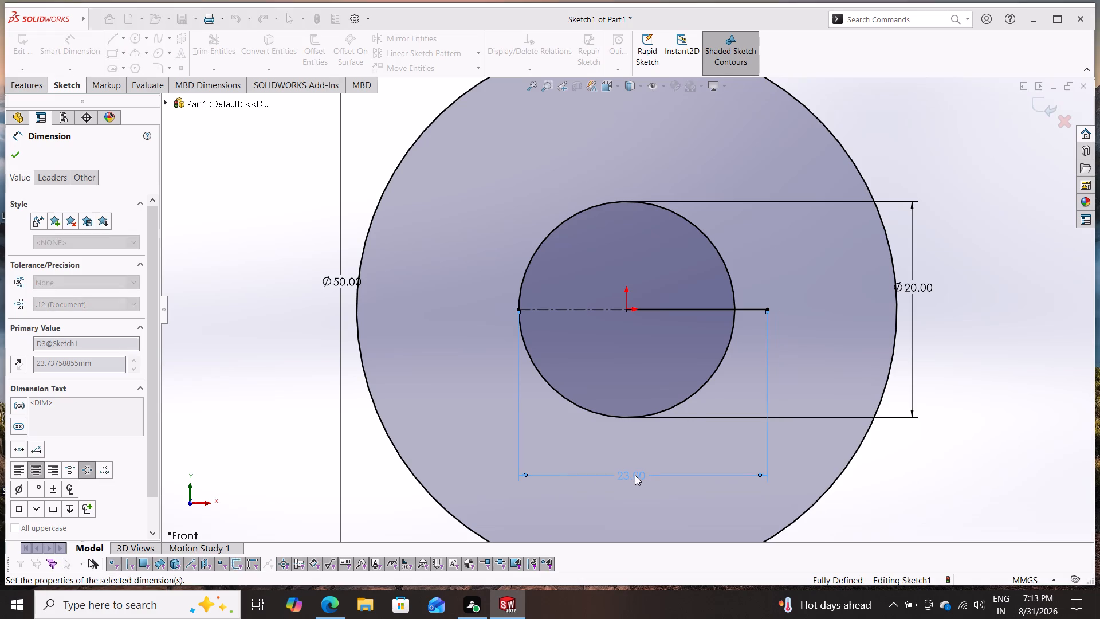
pyautogui.press('Escape')
pyautogui.press('Escape')
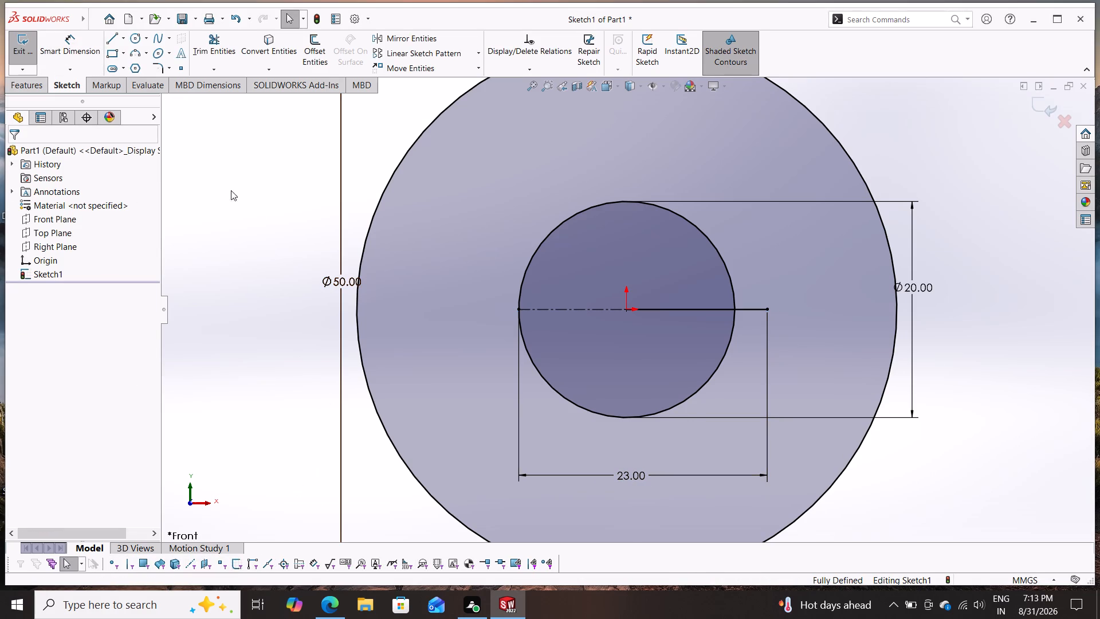
# Offset the solid horizontal line by 2 mm bi-directionally, with dimensions added.
pyautogui.click(319, 38)
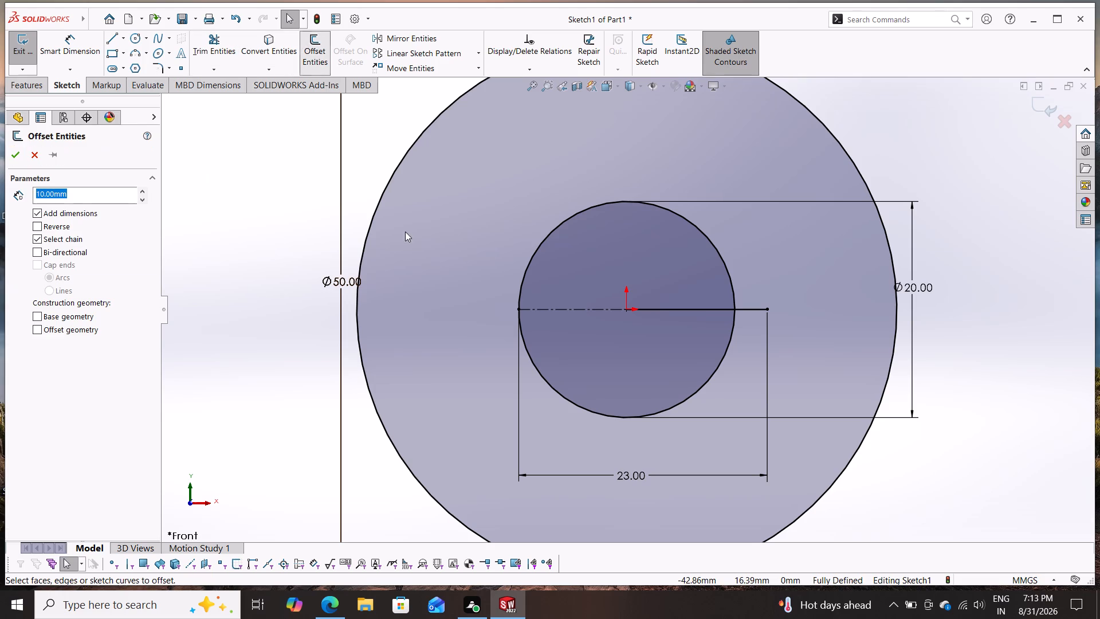
pyautogui.click(753, 307)
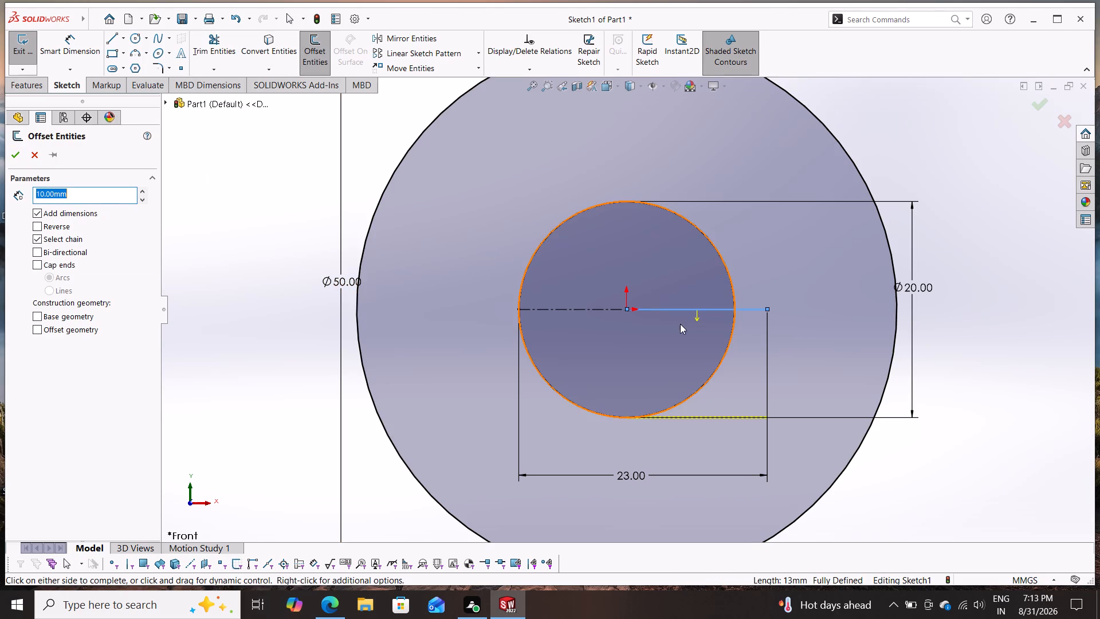
pyautogui.press('2')
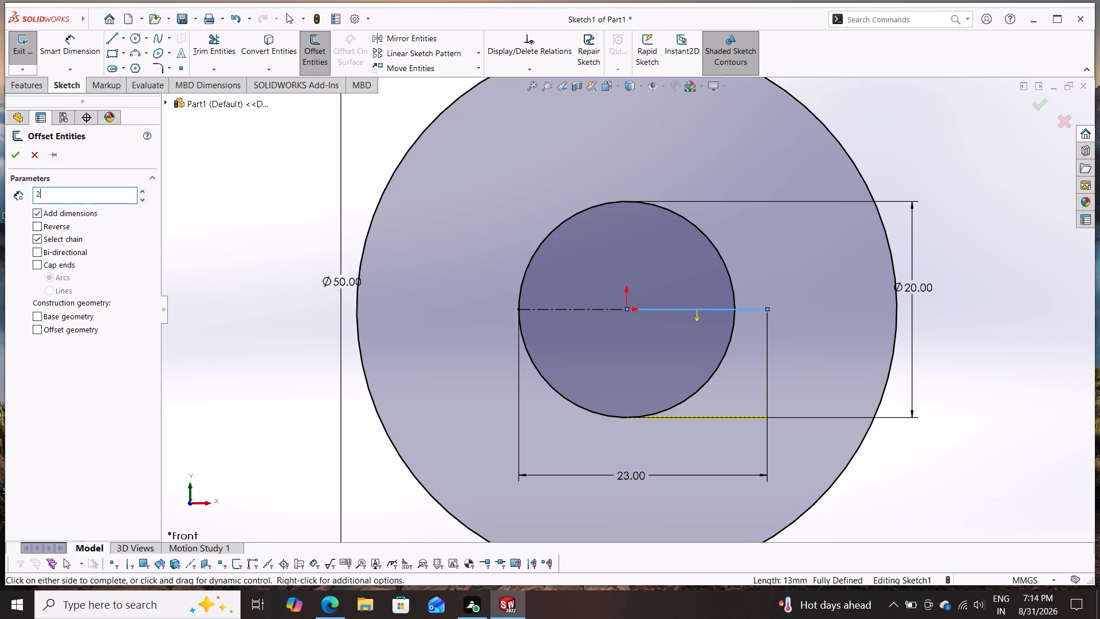
pyautogui.press('Return')
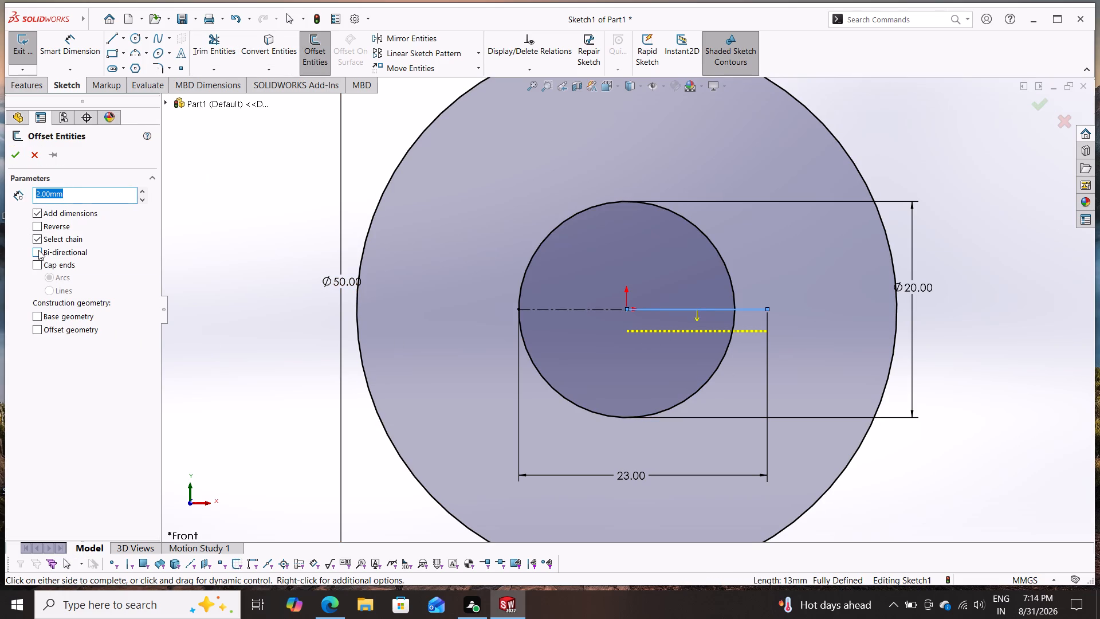
pyautogui.click(38, 250)
pyautogui.click(10, 156)
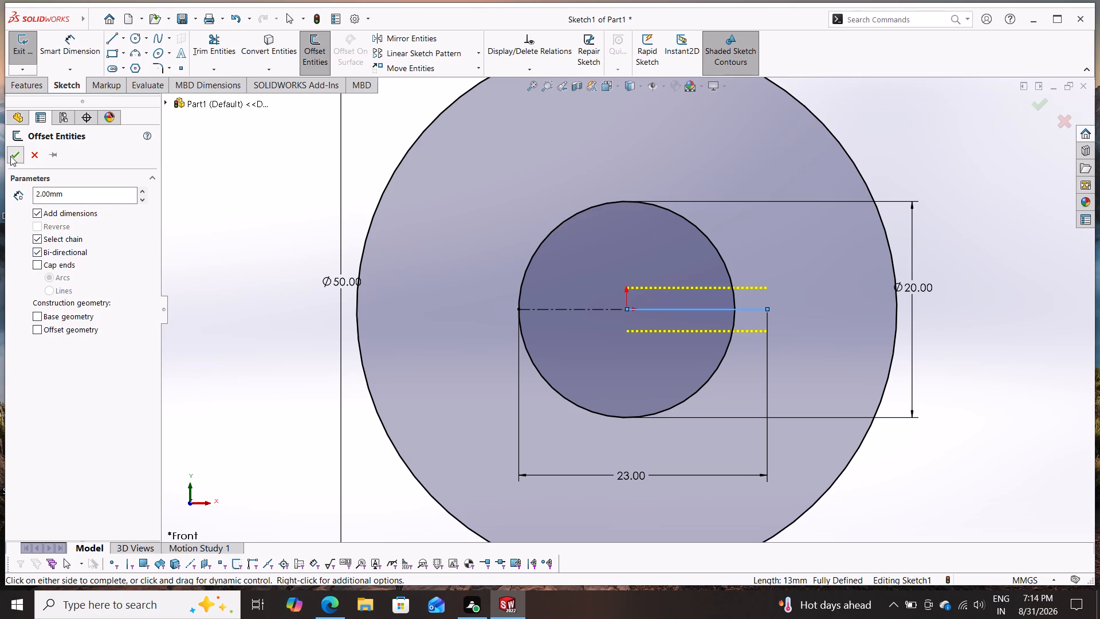
# Trim away the portions of both offset lines that lie inside the inner circle.
pyautogui.click(214, 42)
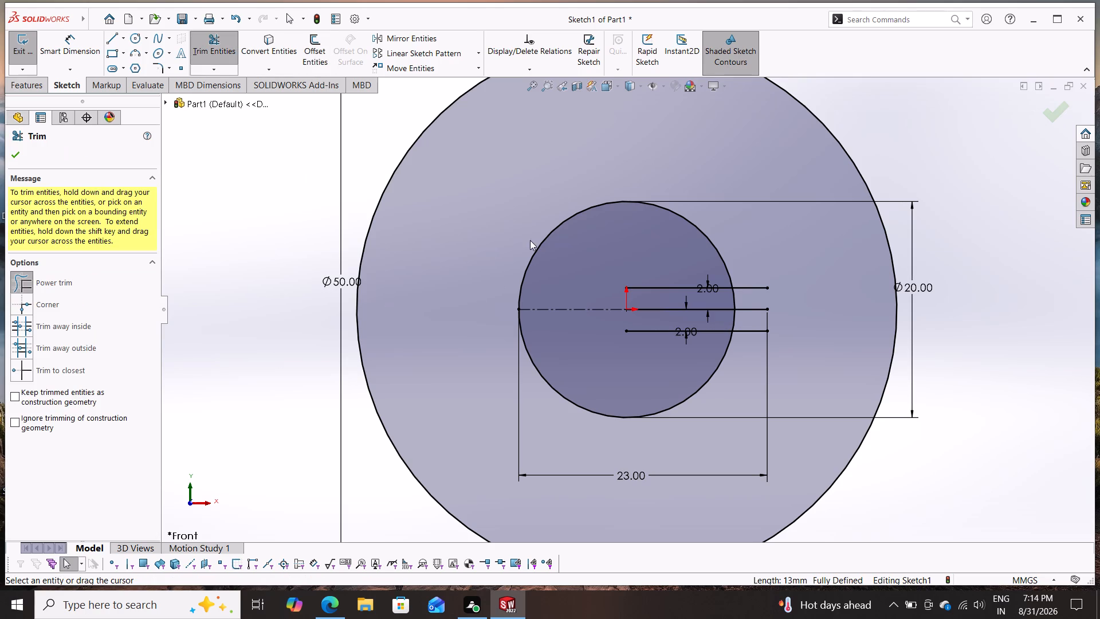
pyautogui.moveTo(666, 261); pyautogui.dragTo(666, 293)
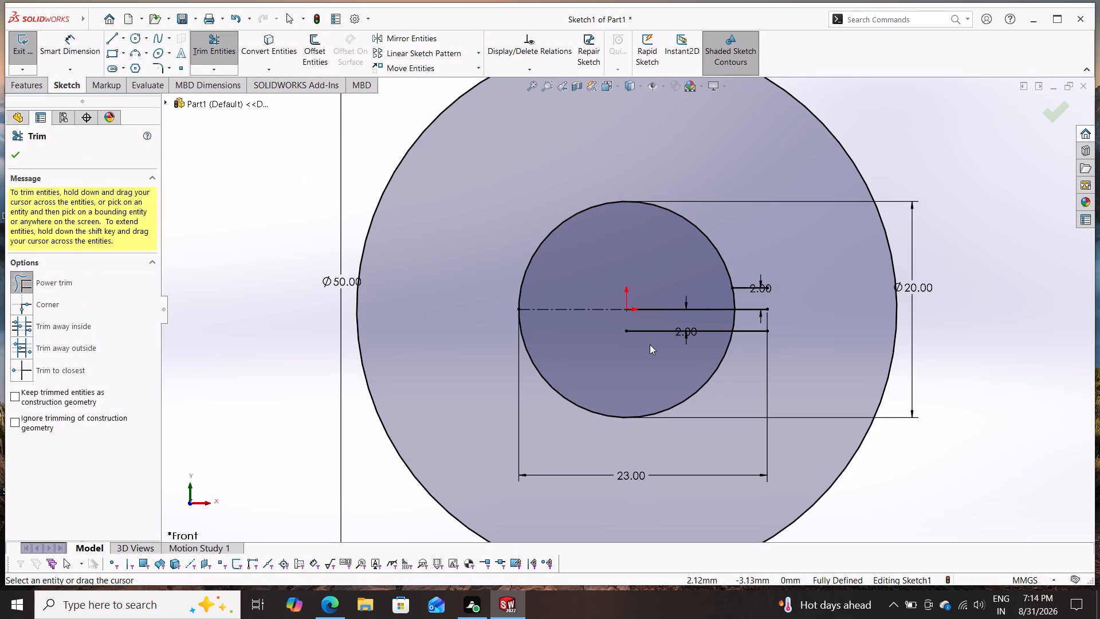
pyautogui.moveTo(650, 344); pyautogui.dragTo(653, 326)
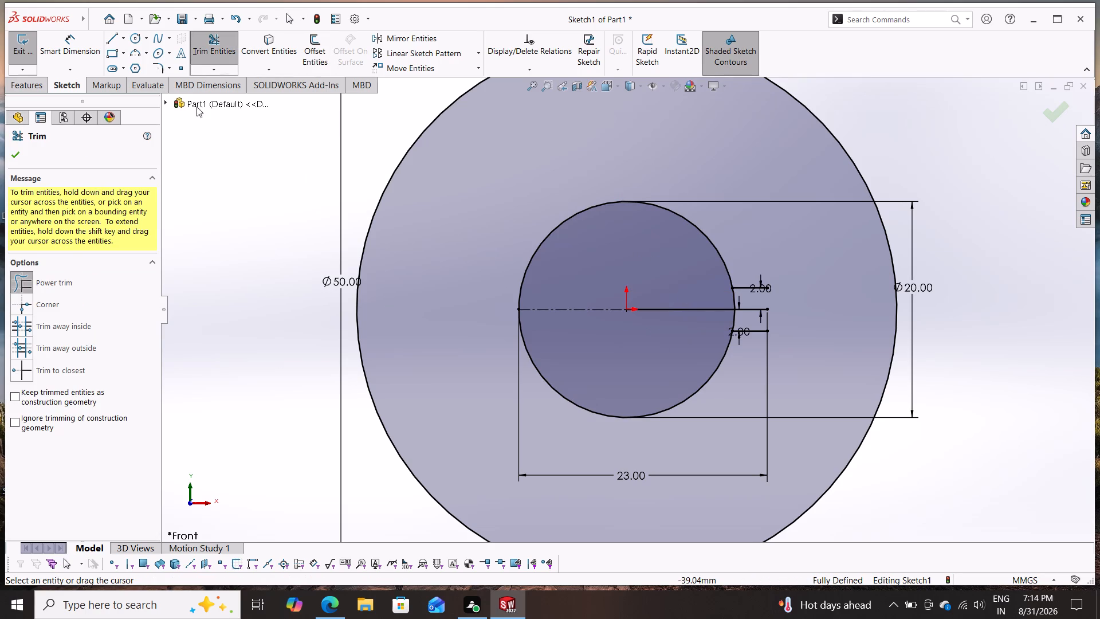
# Sketch a vertical line joining the outer ends of the two offset lines to close the keyway.
pyautogui.click(112, 33)
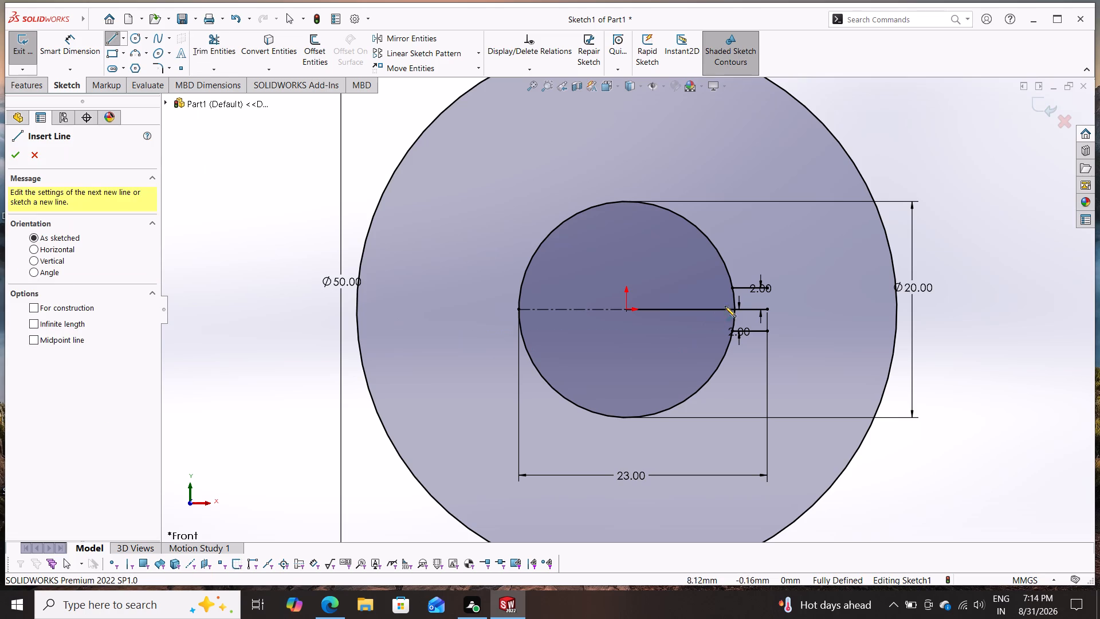
pyautogui.click(767, 288)
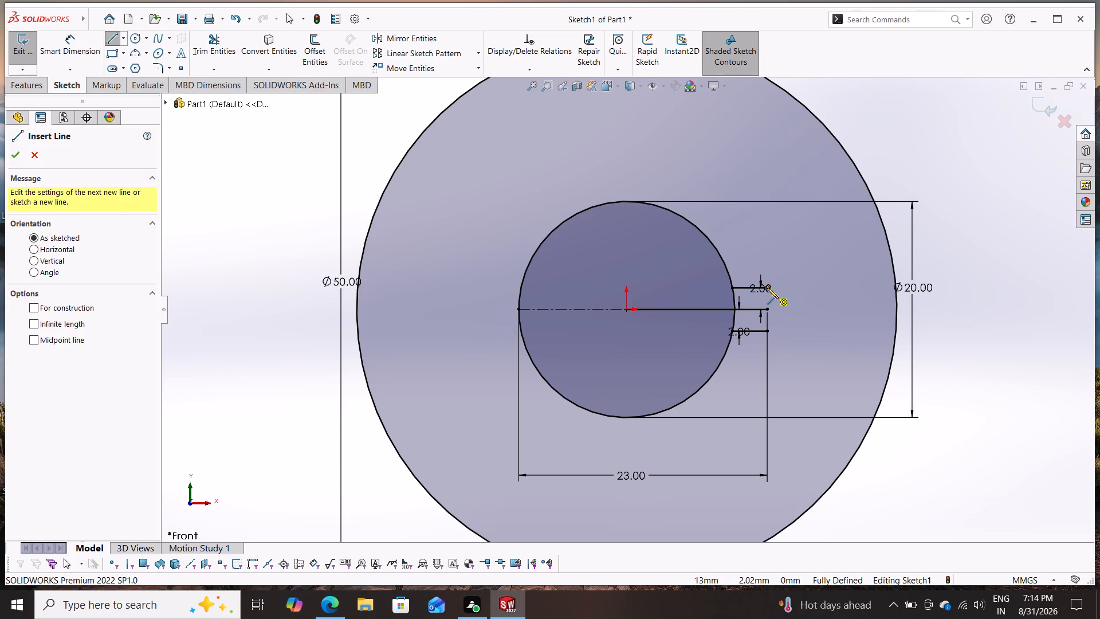
pyautogui.click(769, 329)
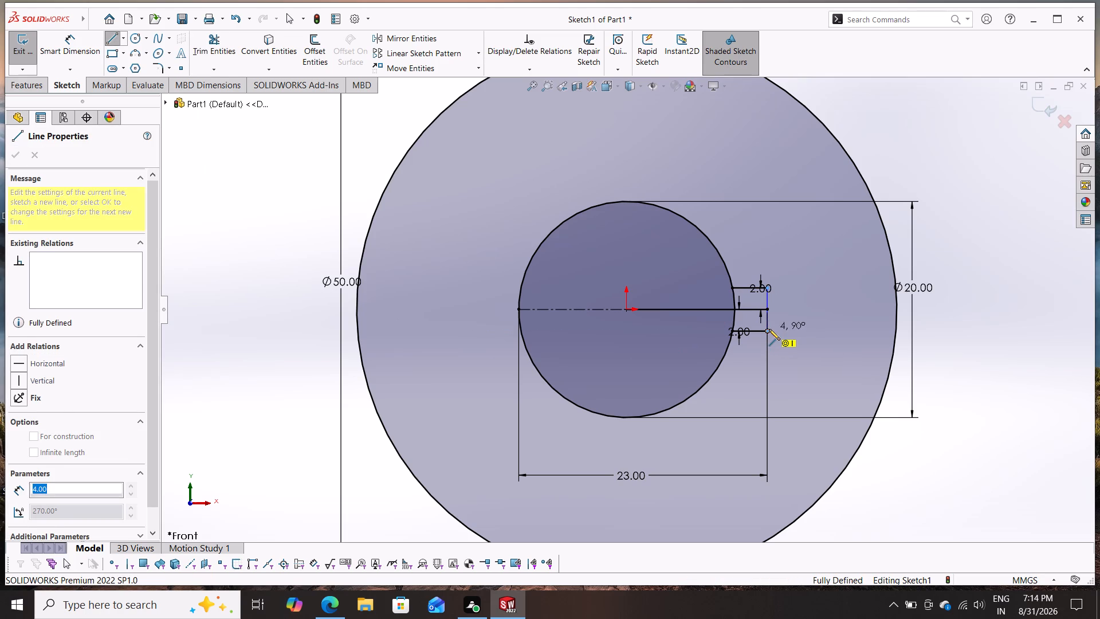
pyautogui.press('`')
pyautogui.press('Escape')
pyautogui.press('Escape')
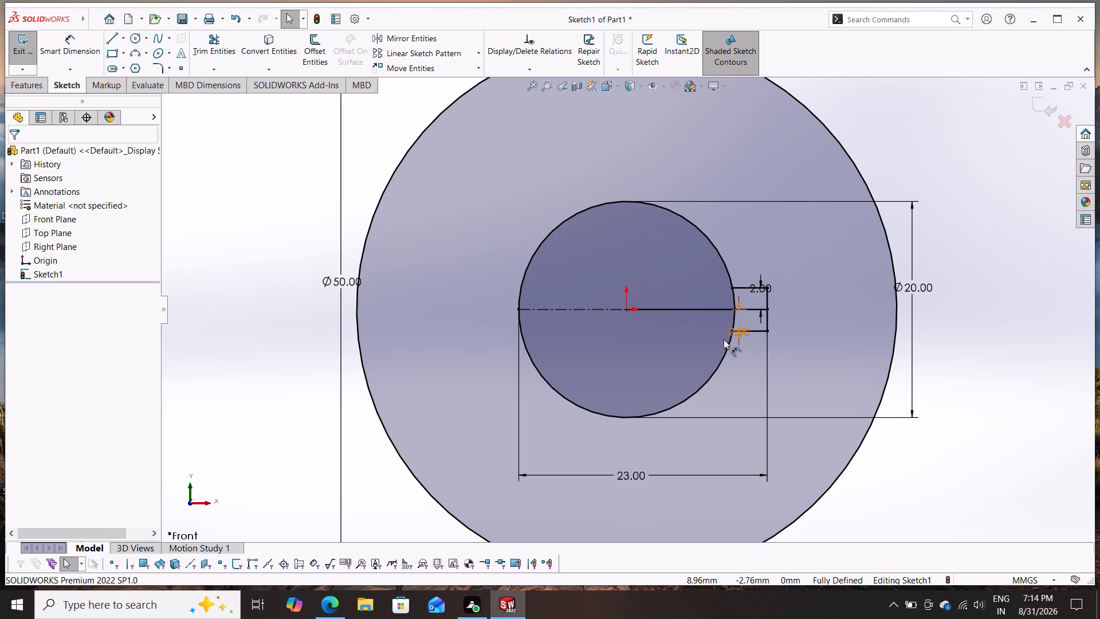
# Convert the solid horizontal line running from the origin through the keyway into construction geometry.
pyautogui.click(670, 308)
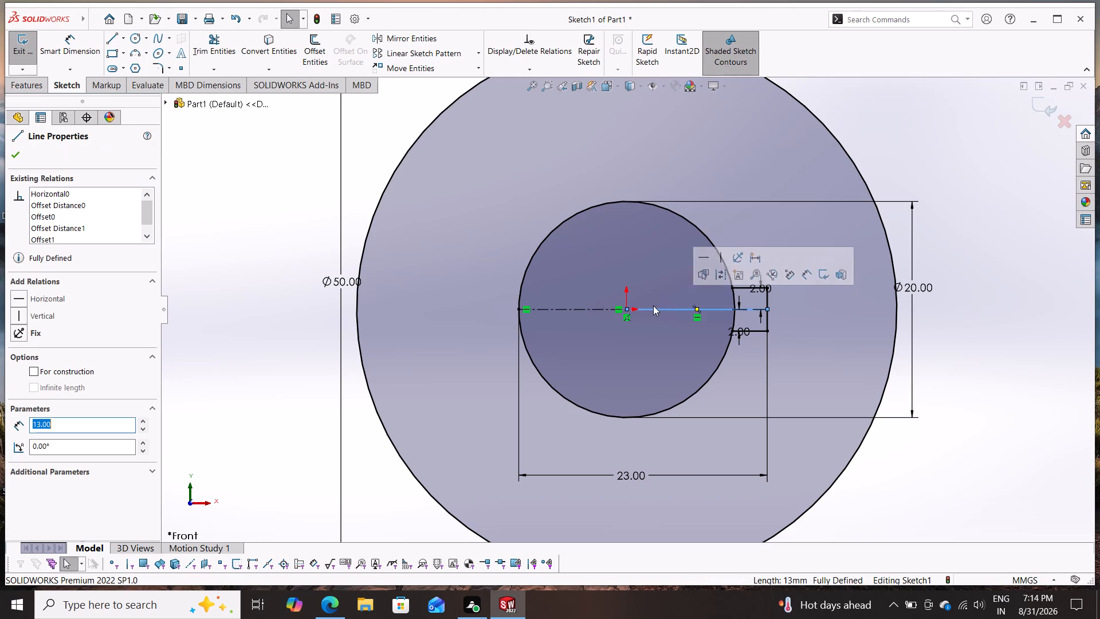
pyautogui.click(36, 372)
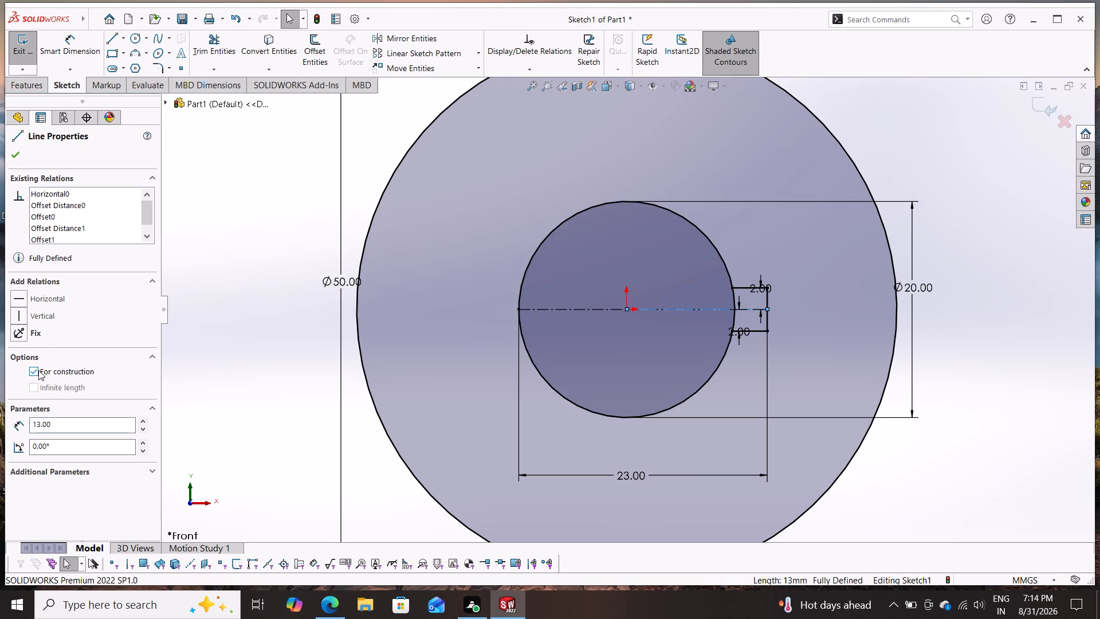
pyautogui.click(11, 152)
pyautogui.click(28, 90)
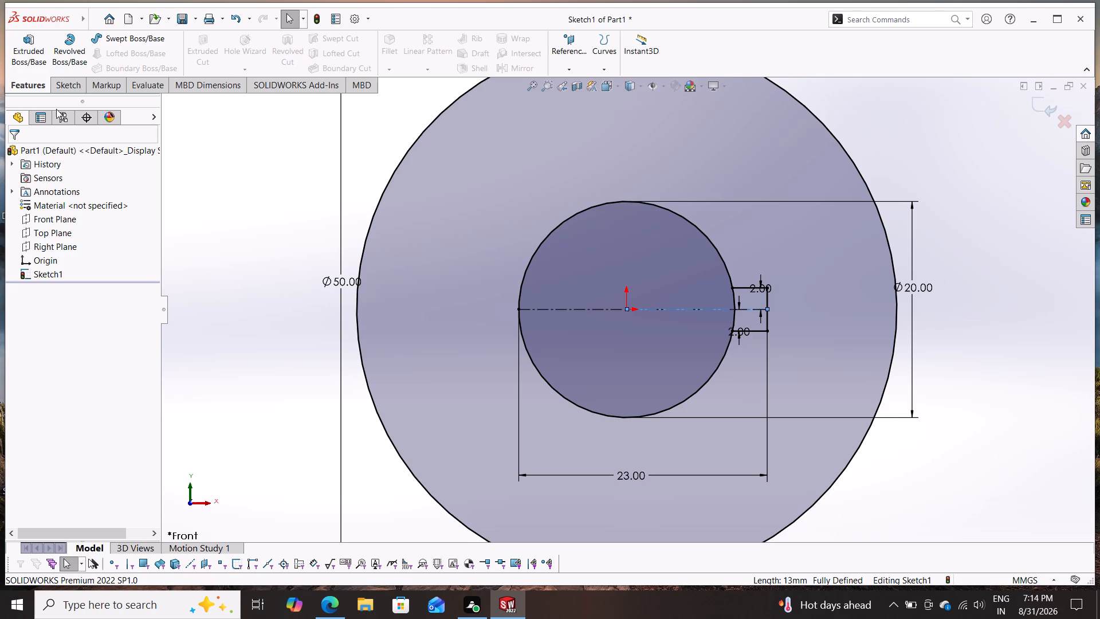
pyautogui.click(66, 89)
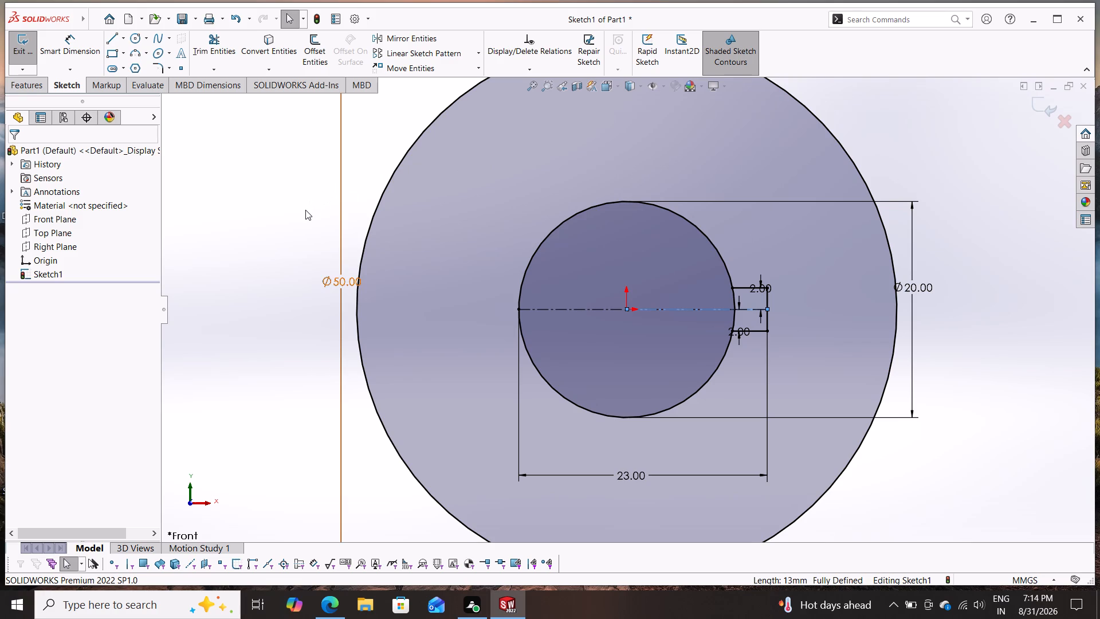
# Trim the inner circle's arc segments between the two keyway lines so the bore opens into the keyway.
pyautogui.click(220, 34)
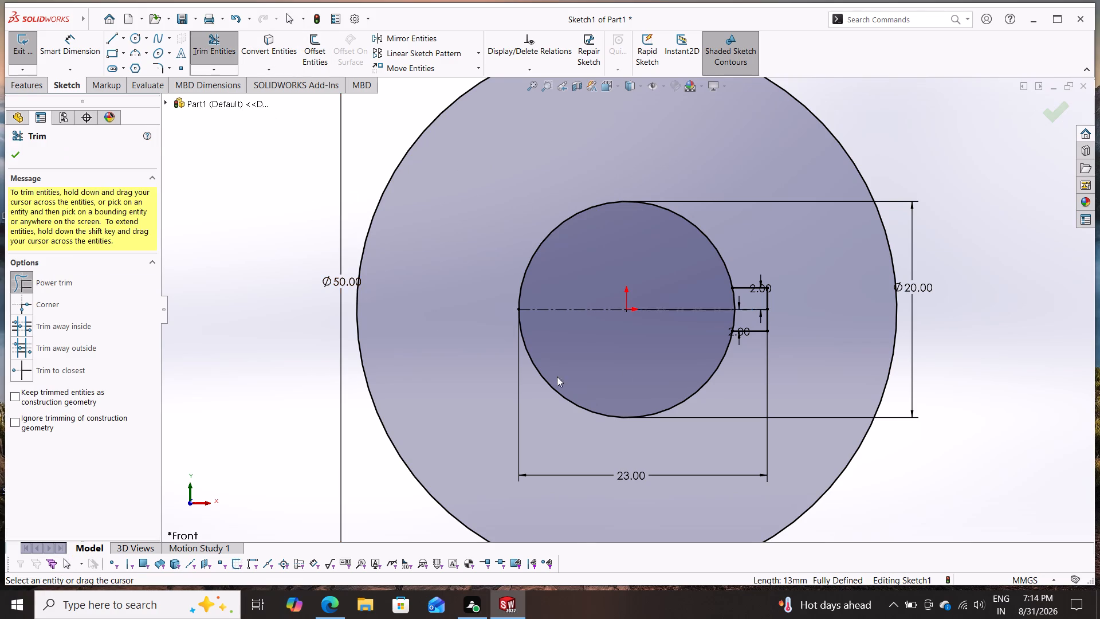
pyautogui.scroll(-2, 726, 329)
pyautogui.moveTo(677, 269); pyautogui.dragTo(732, 276)
pyautogui.moveTo(685, 315); pyautogui.dragTo(732, 308)
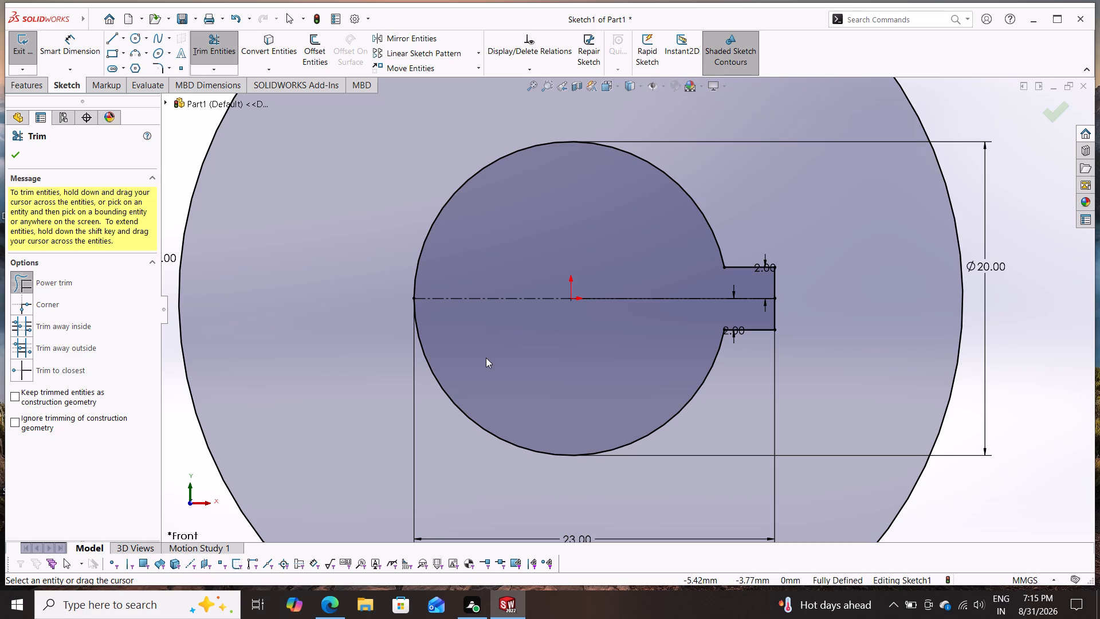
pyautogui.press('Escape')
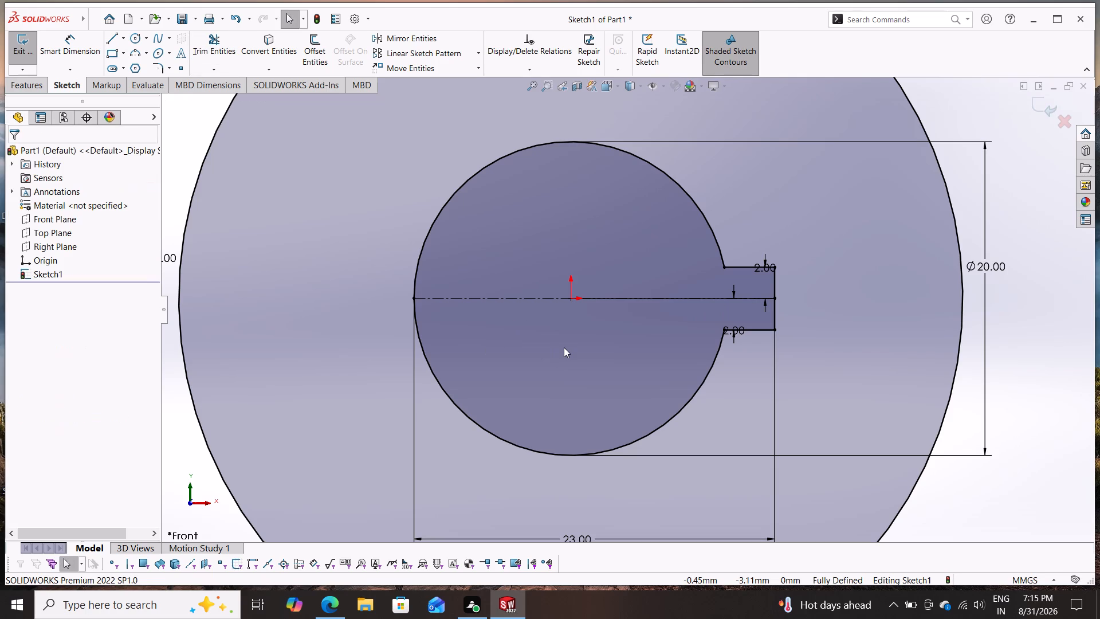
# Extrude the ring profile with its keyway 35 mm using the Mid Plane end condition.
pyautogui.scroll(2, 565, 347)
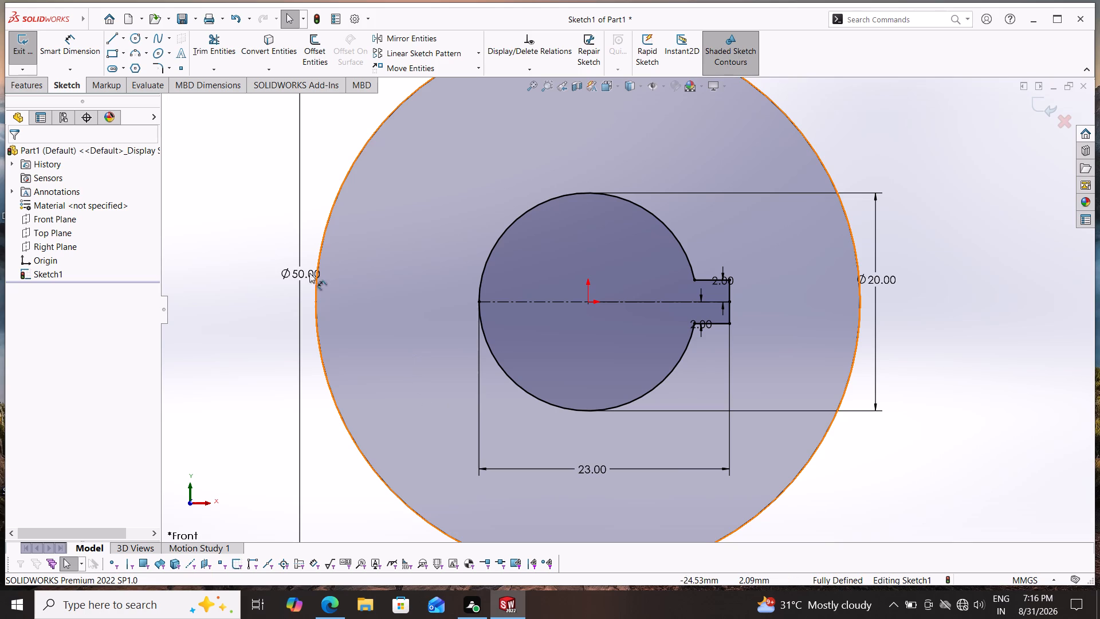
pyautogui.click(15, 82)
pyautogui.click(37, 42)
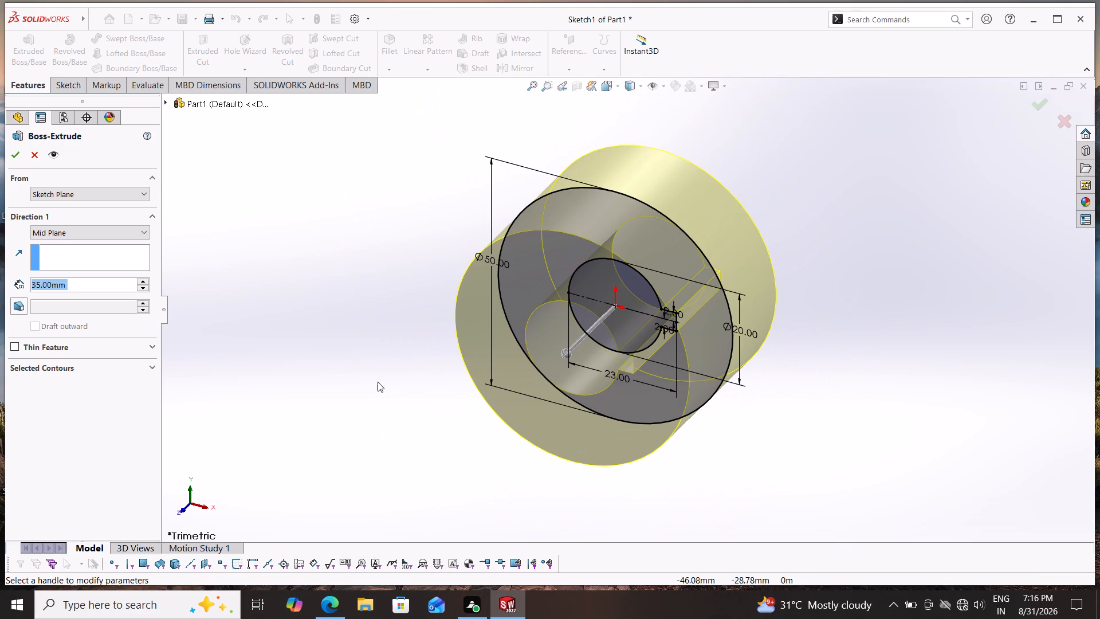
pyautogui.click(19, 156)
# Start a new sketch on the Front Plane.
pyautogui.moveTo(276, 336); pyautogui.dragTo(280, 325, button='middle')
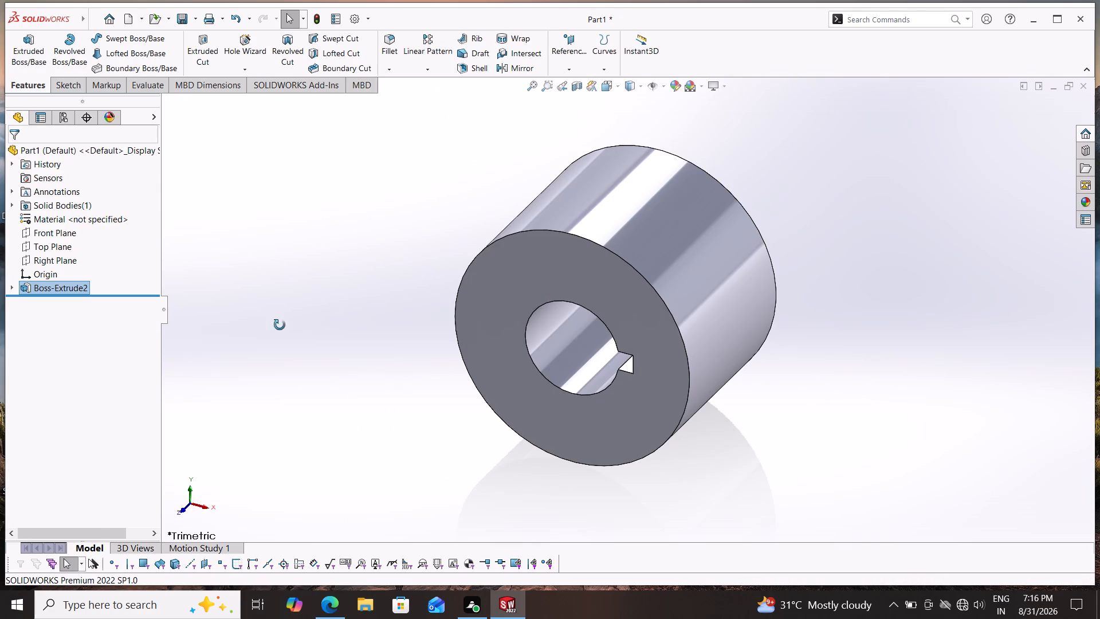
pyautogui.moveTo(280, 325); pyautogui.dragTo(316, 269, button='middle')
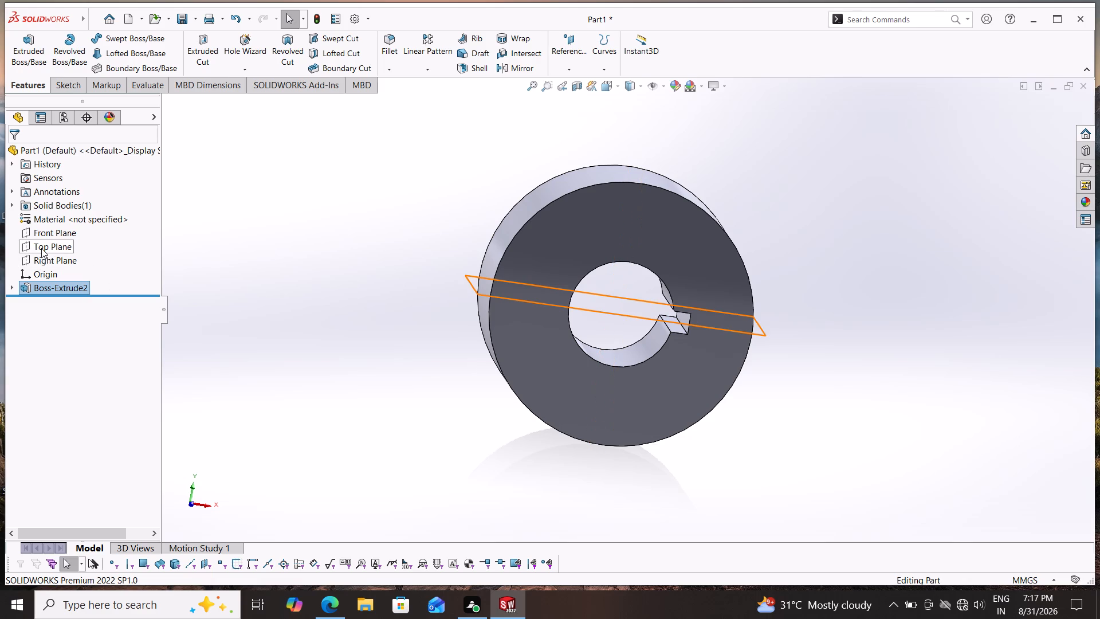
pyautogui.click(48, 229)
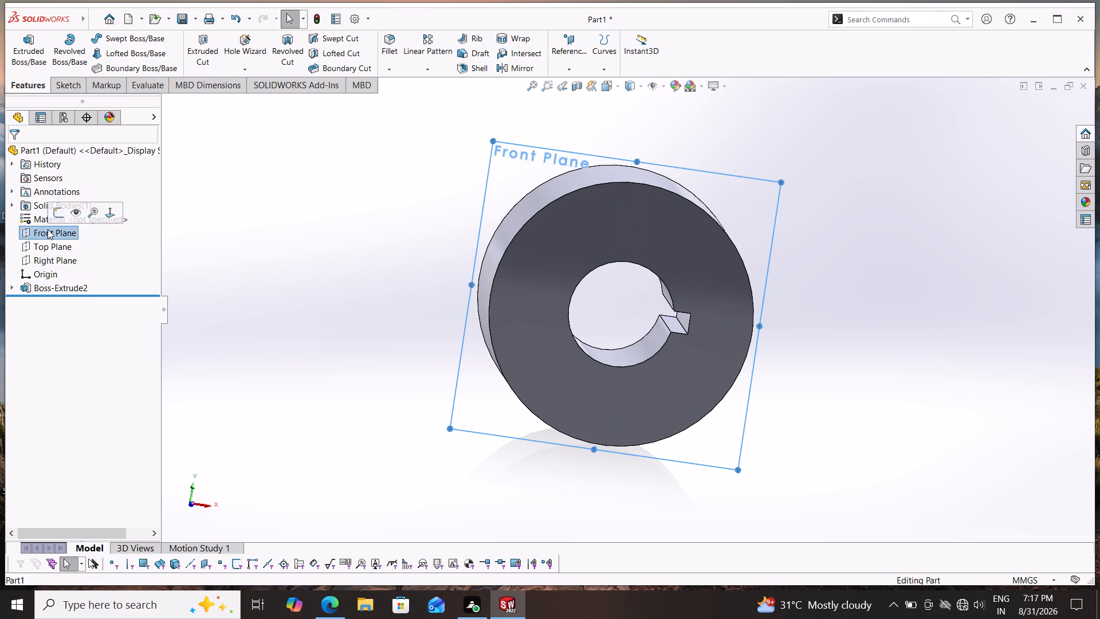
pyautogui.click(58, 211)
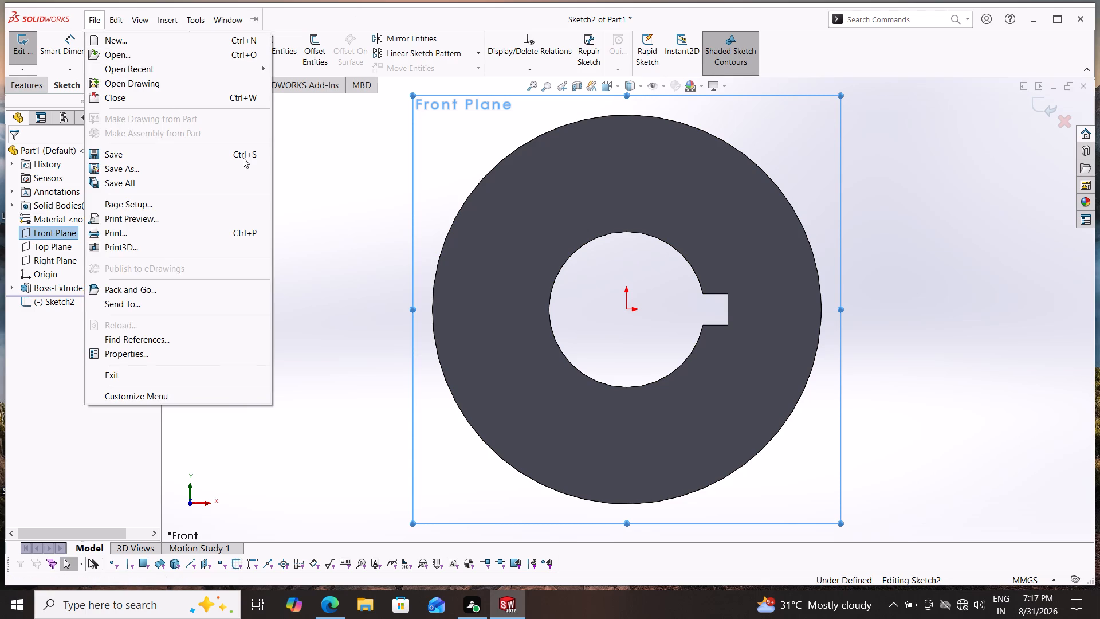
pyautogui.click(294, 164)
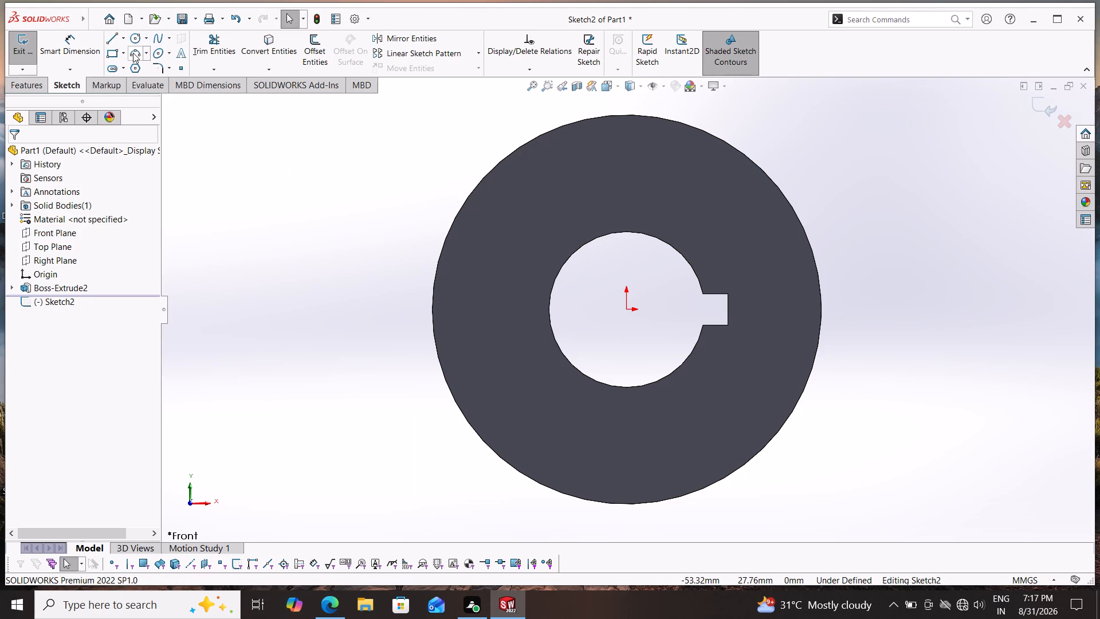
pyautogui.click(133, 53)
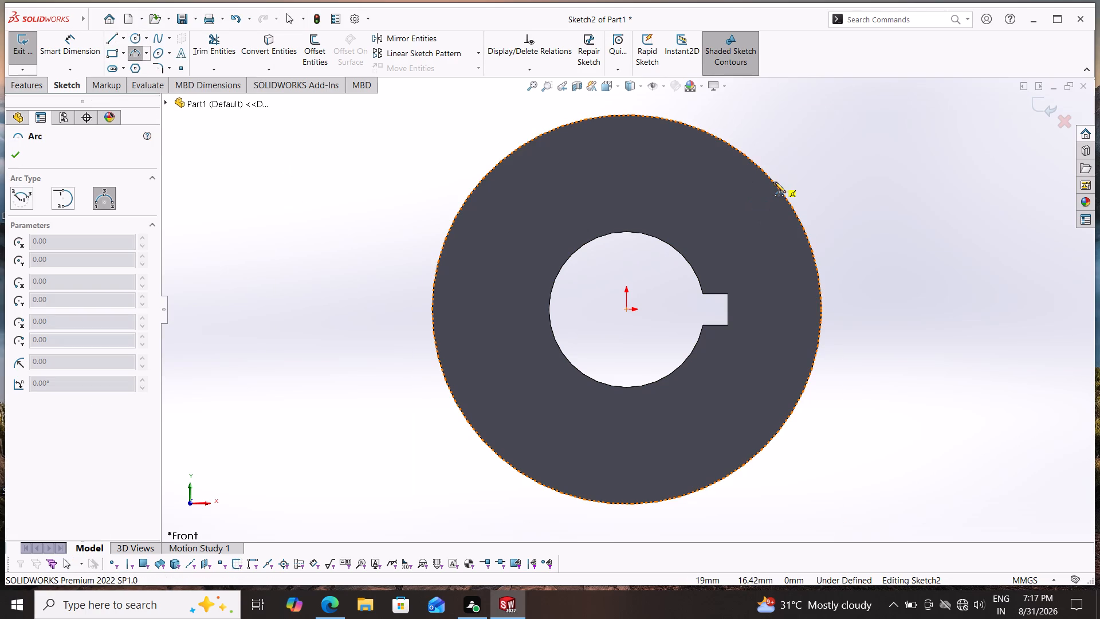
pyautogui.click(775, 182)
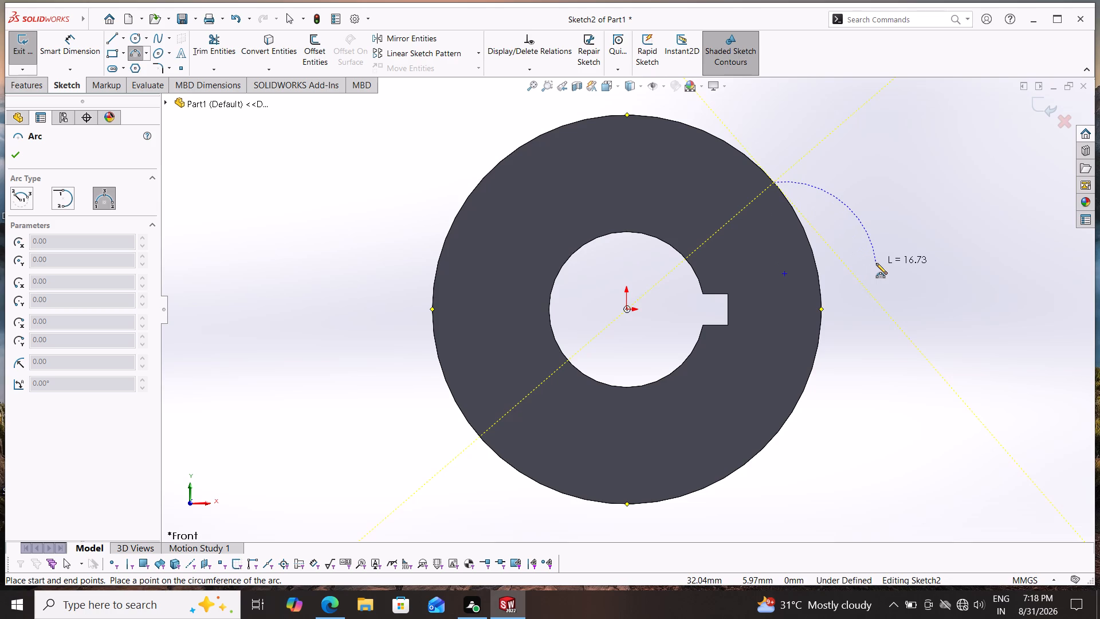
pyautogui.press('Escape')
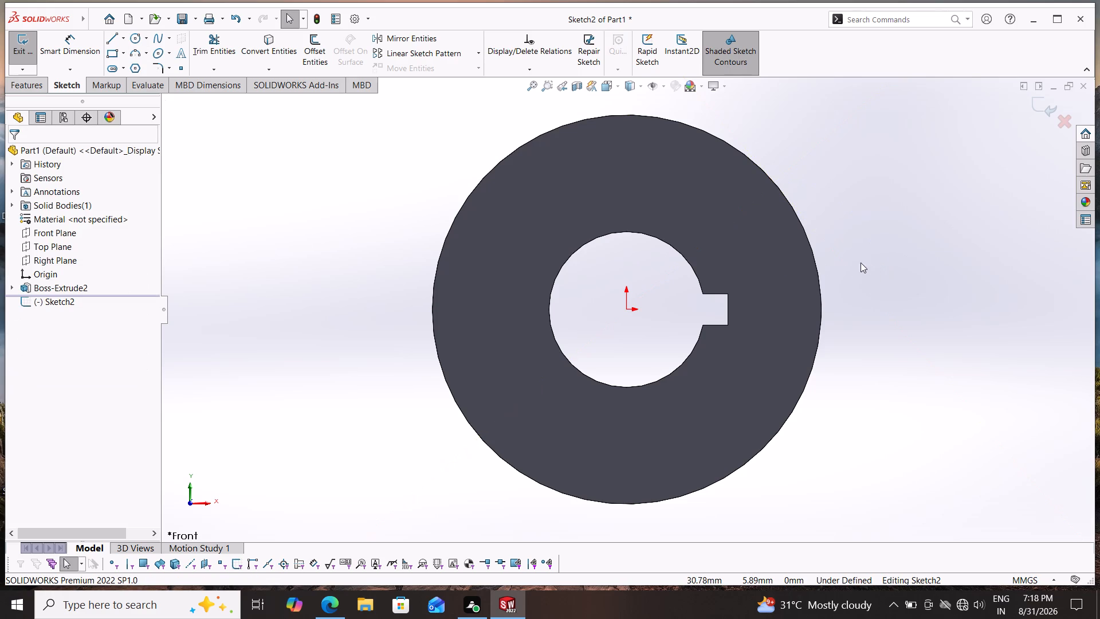
# Sketch a horizontal centerline about 52 mm long from the origin through the keyway and out past the hub.
pyautogui.click(124, 36)
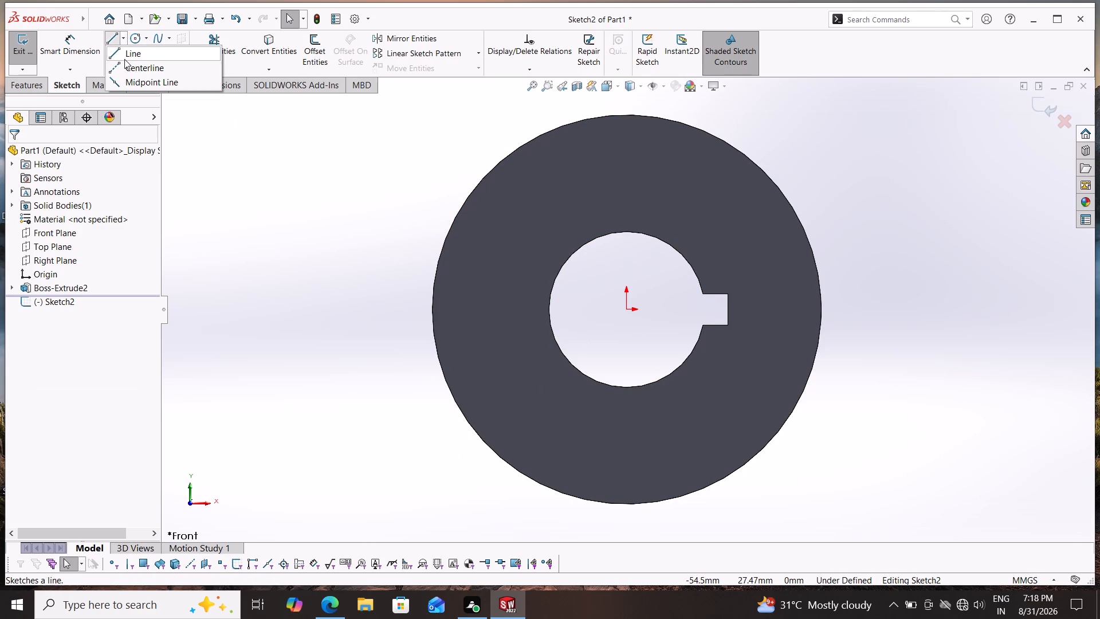
pyautogui.click(125, 70)
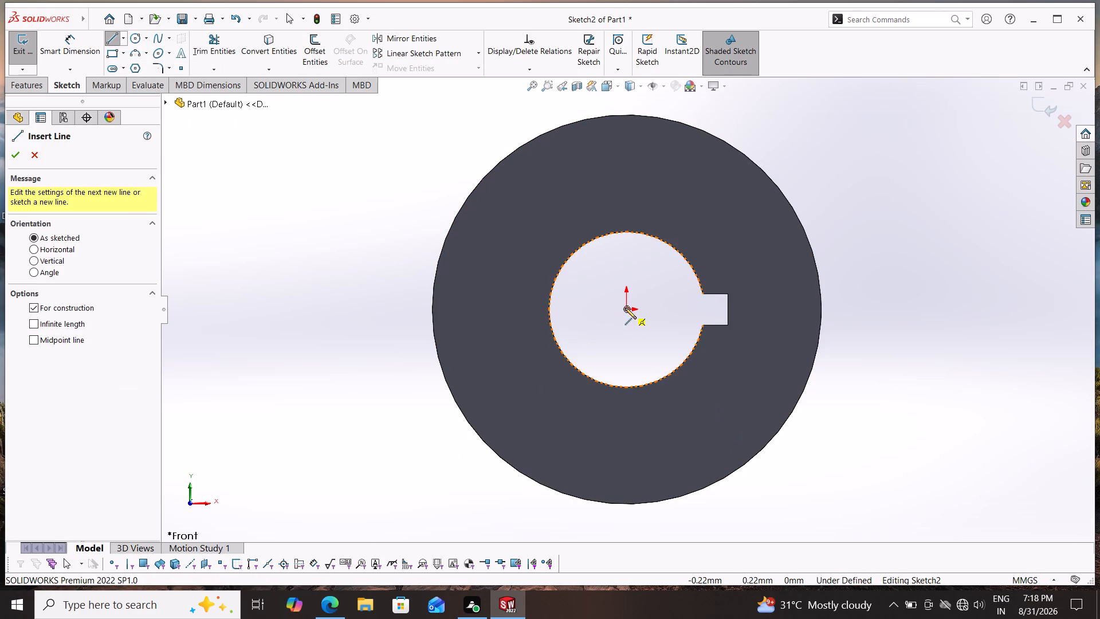
pyautogui.click(625, 308)
pyautogui.click(1030, 307)
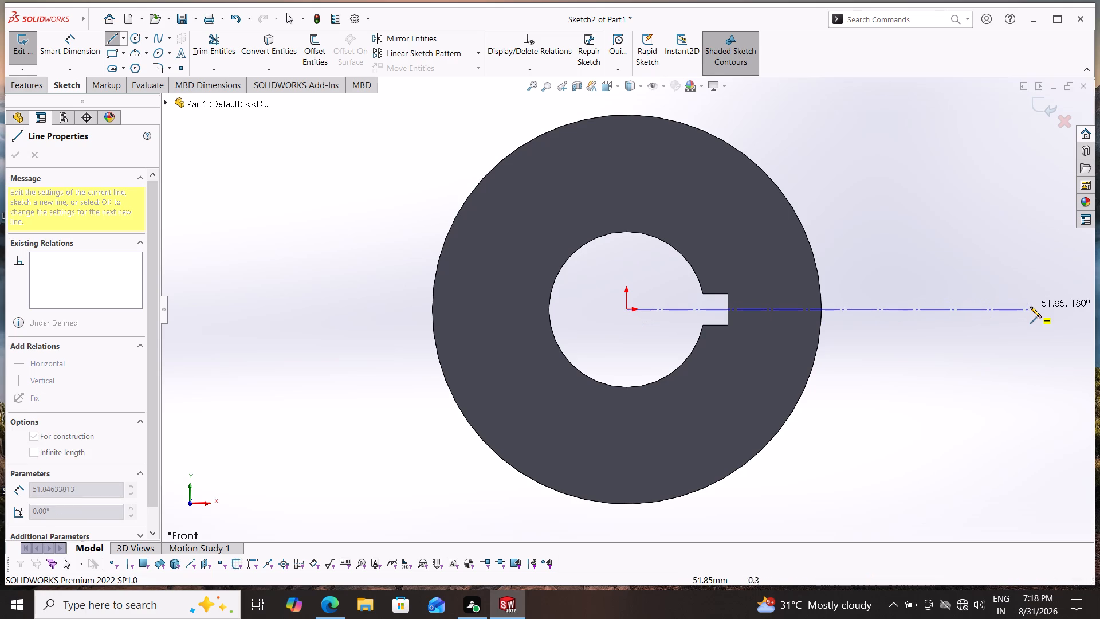
pyautogui.press('Escape')
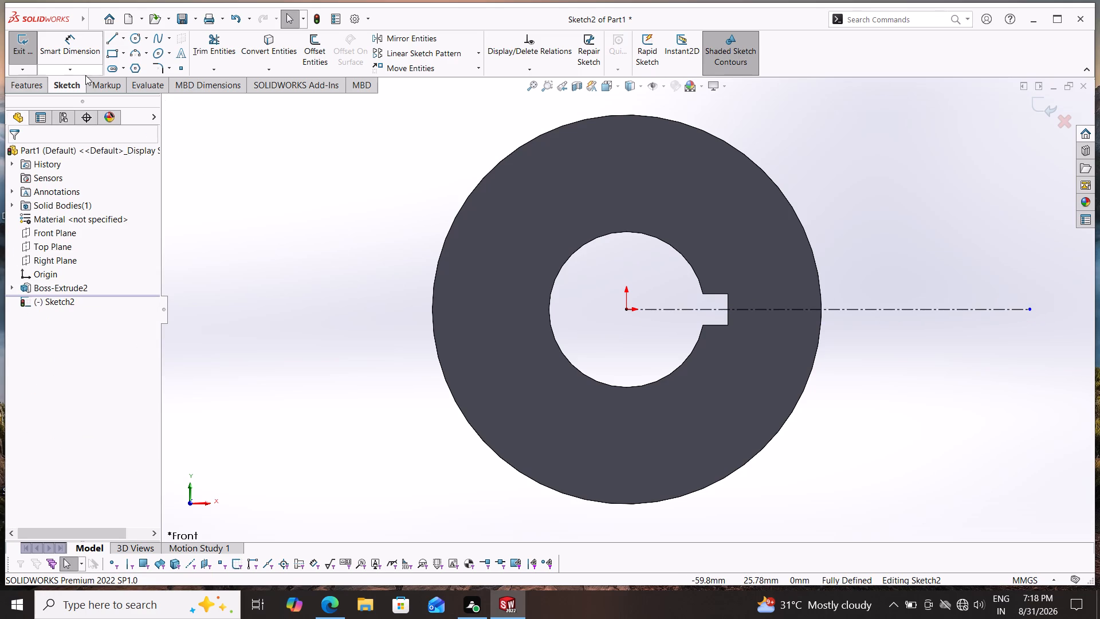
# Offset the horizontal centerline 10 mm bi-directionally to create parallel lines above and below it.
pyautogui.click(309, 48)
pyautogui.click(952, 311)
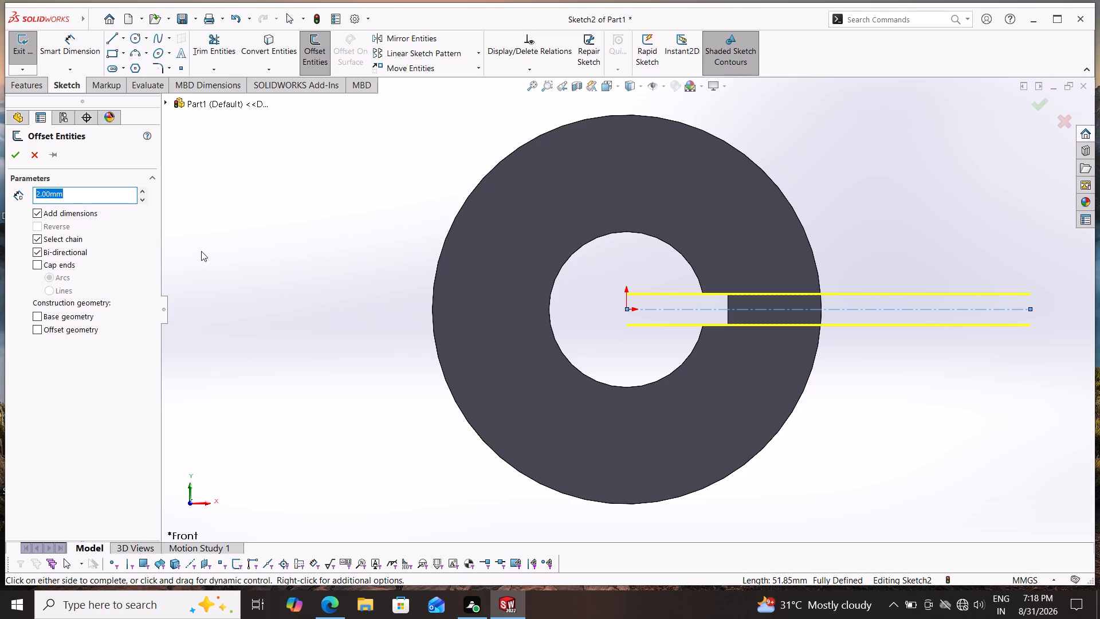
pyautogui.write('10')
pyautogui.press('Return')
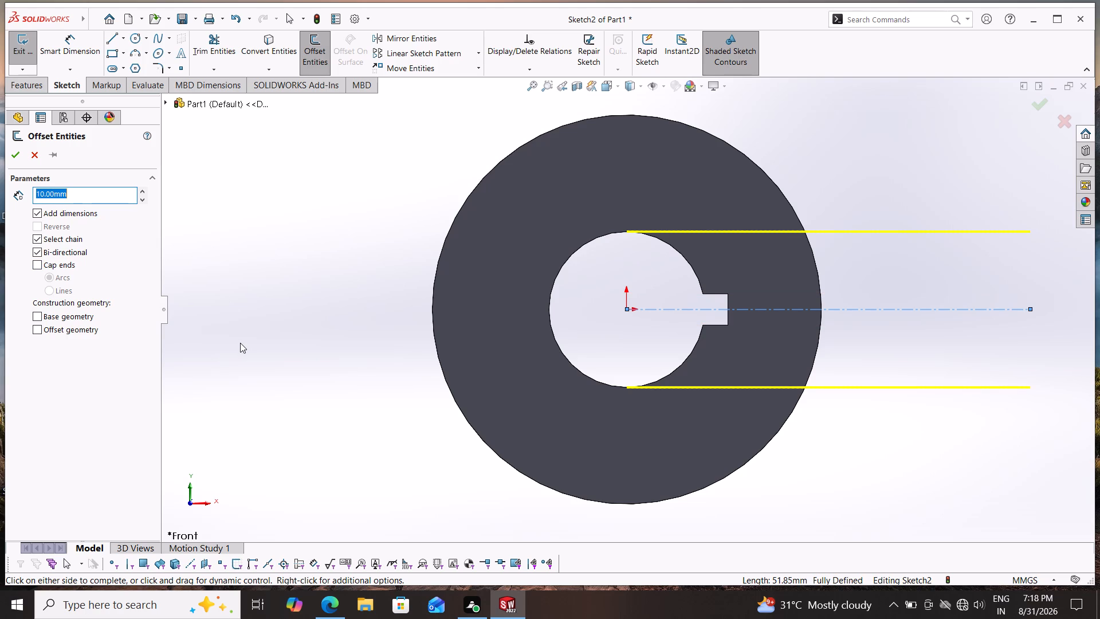
pyautogui.click(12, 155)
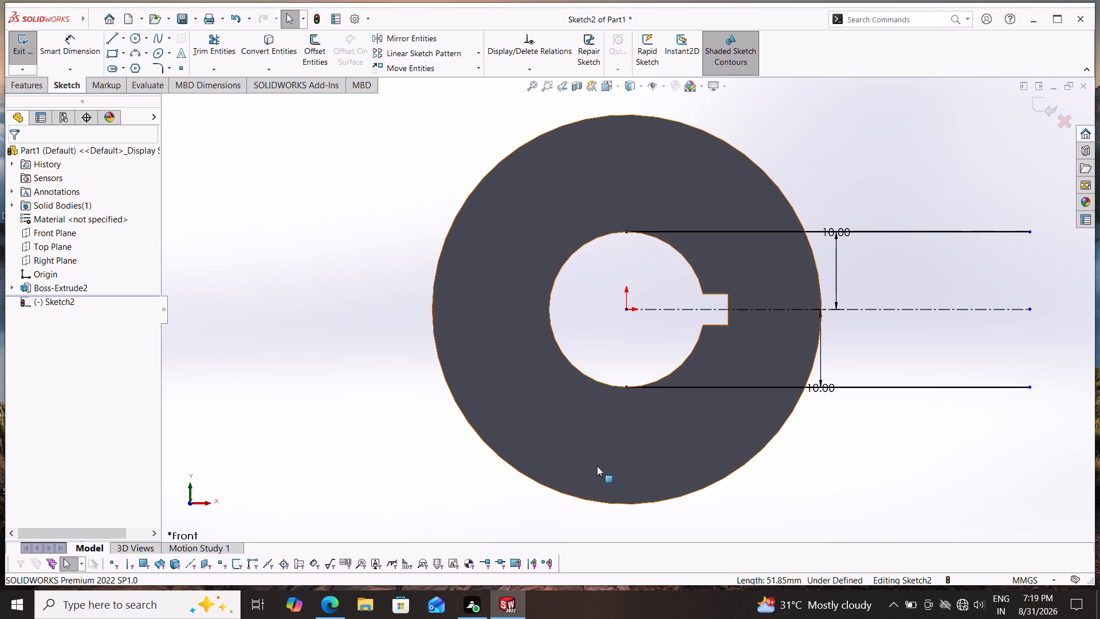
# Dimension the upper offset line's length to 120 mm.
pyautogui.click(68, 40)
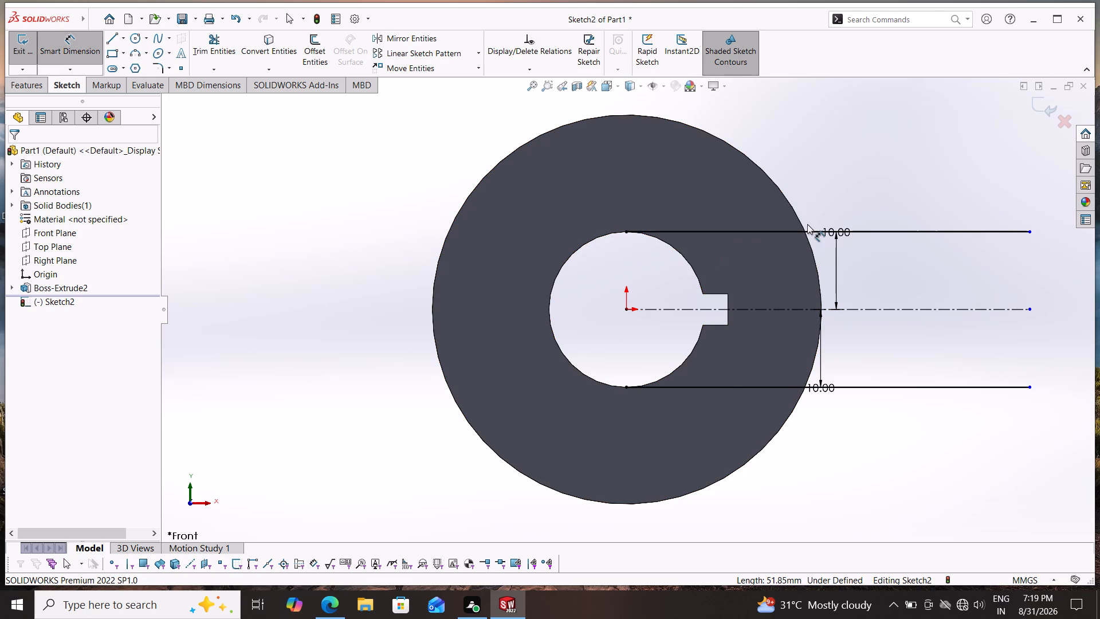
pyautogui.click(794, 231)
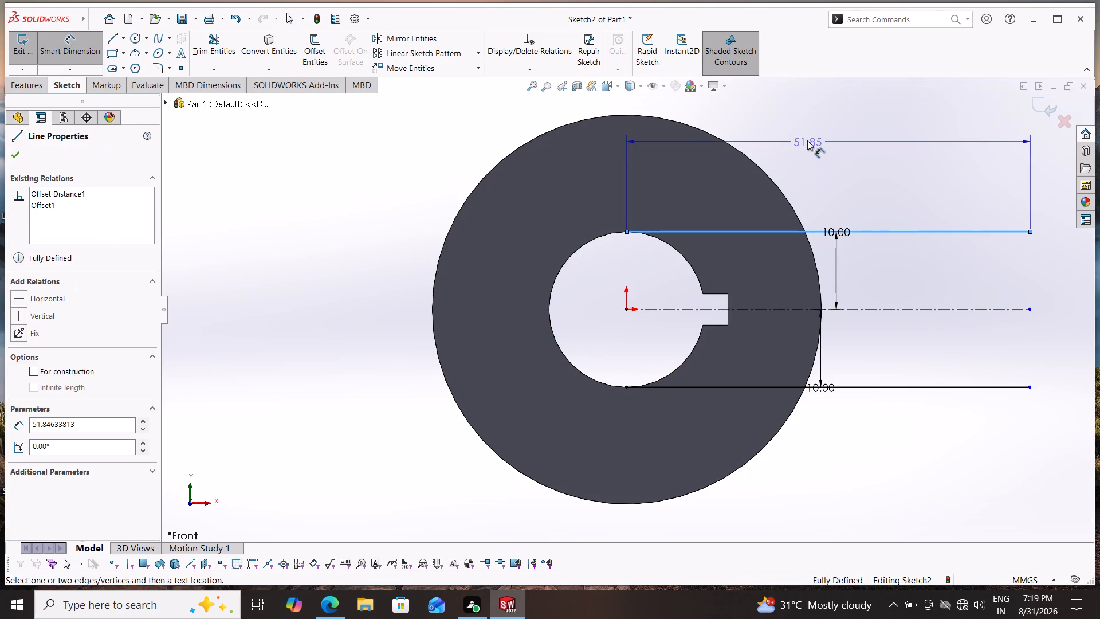
pyautogui.click(807, 140)
pyautogui.write('120')
pyautogui.press('Return')
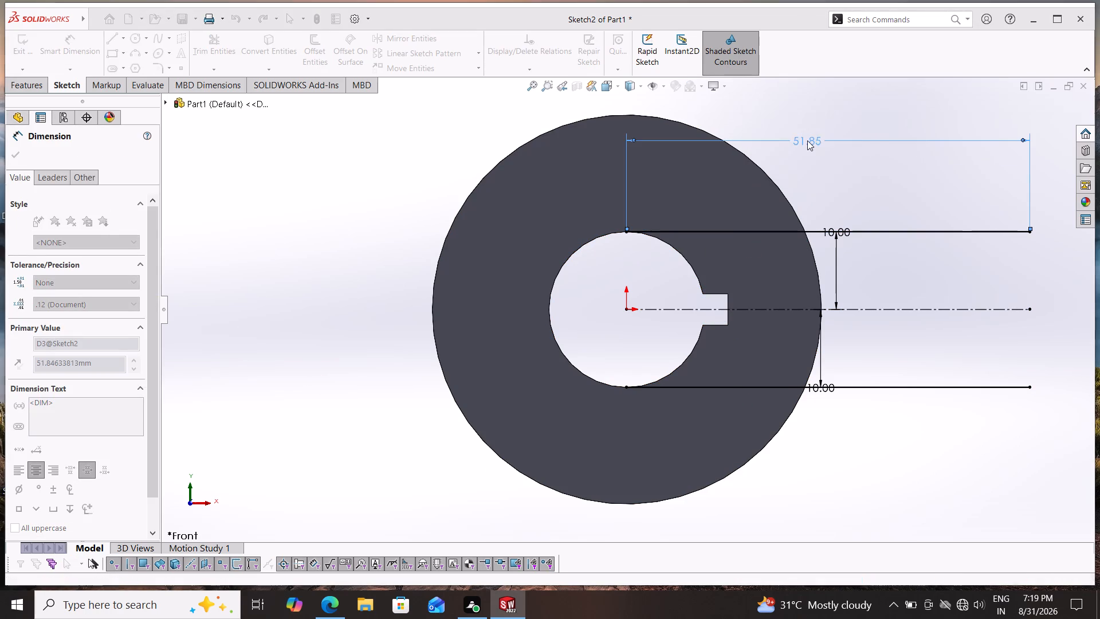
pyautogui.press('Escape')
pyautogui.press('Escape')
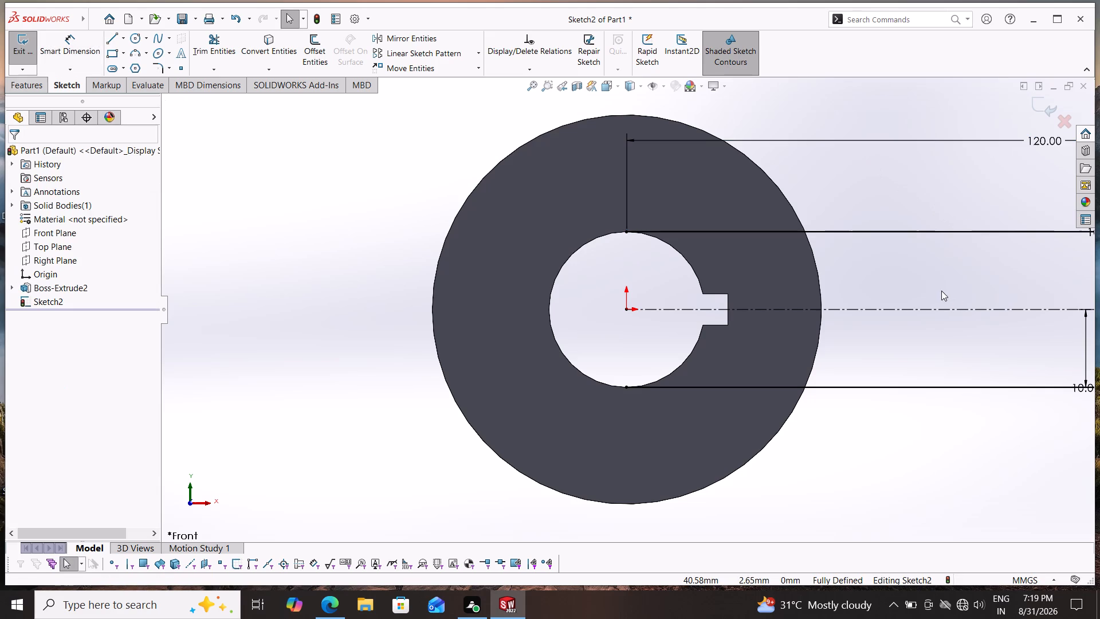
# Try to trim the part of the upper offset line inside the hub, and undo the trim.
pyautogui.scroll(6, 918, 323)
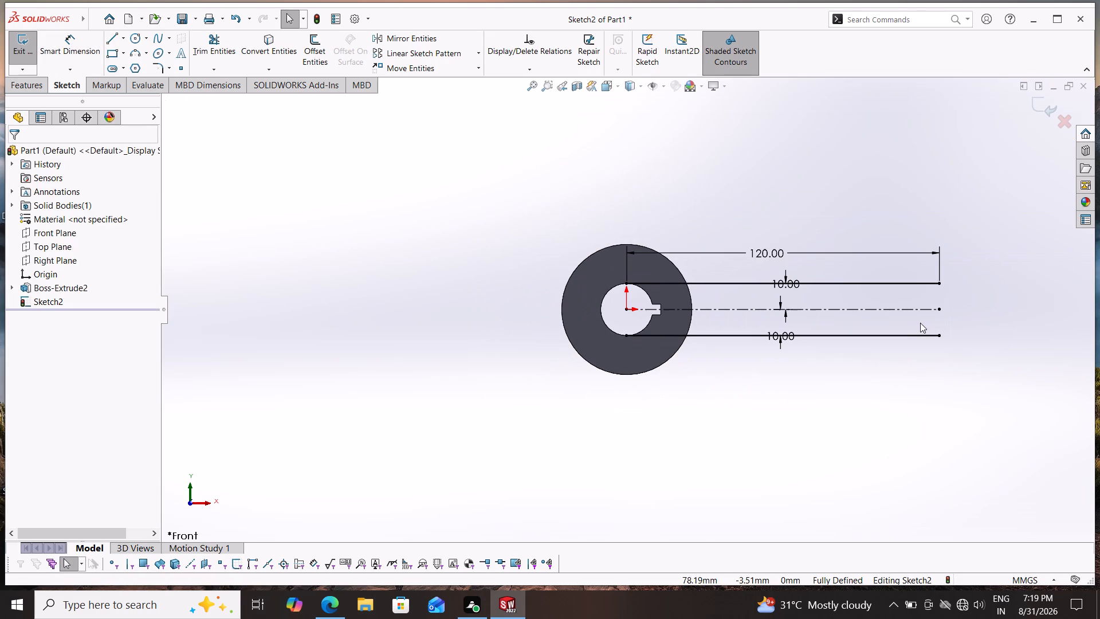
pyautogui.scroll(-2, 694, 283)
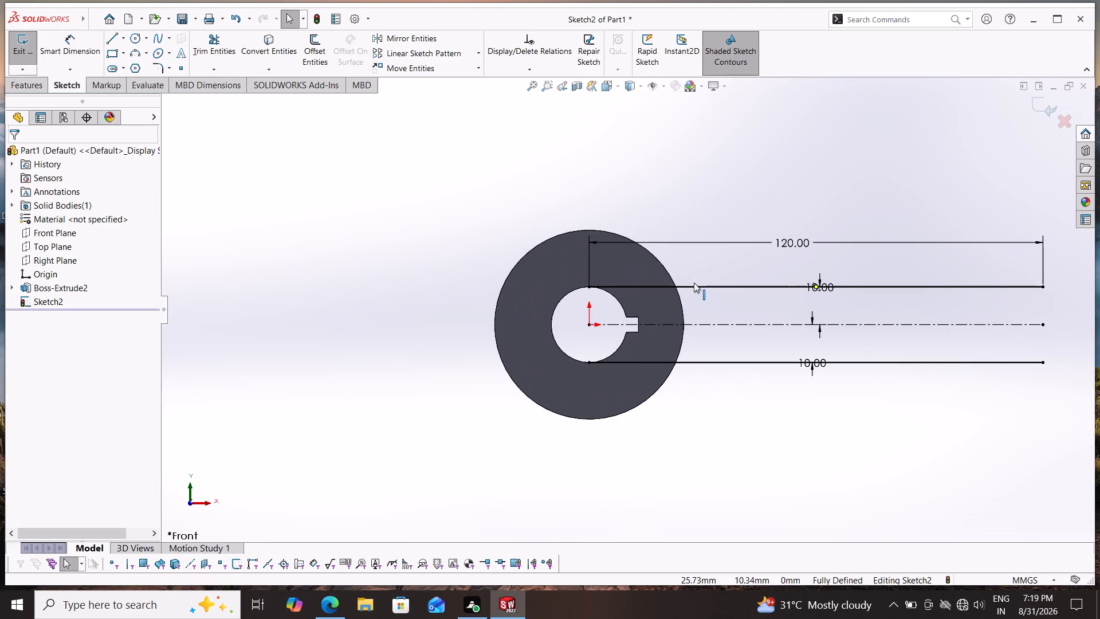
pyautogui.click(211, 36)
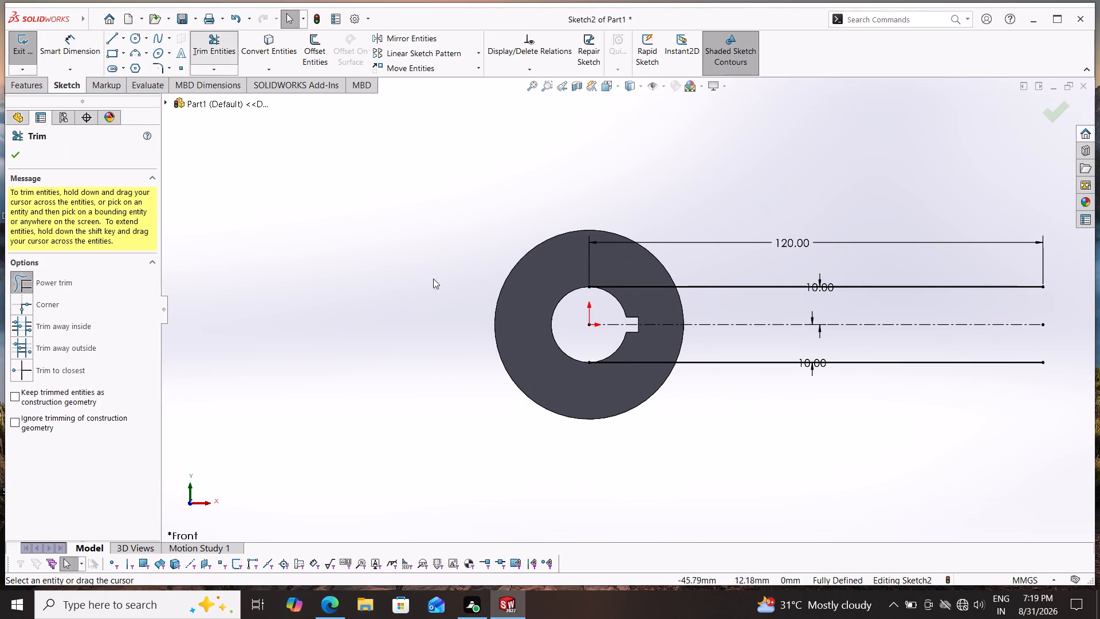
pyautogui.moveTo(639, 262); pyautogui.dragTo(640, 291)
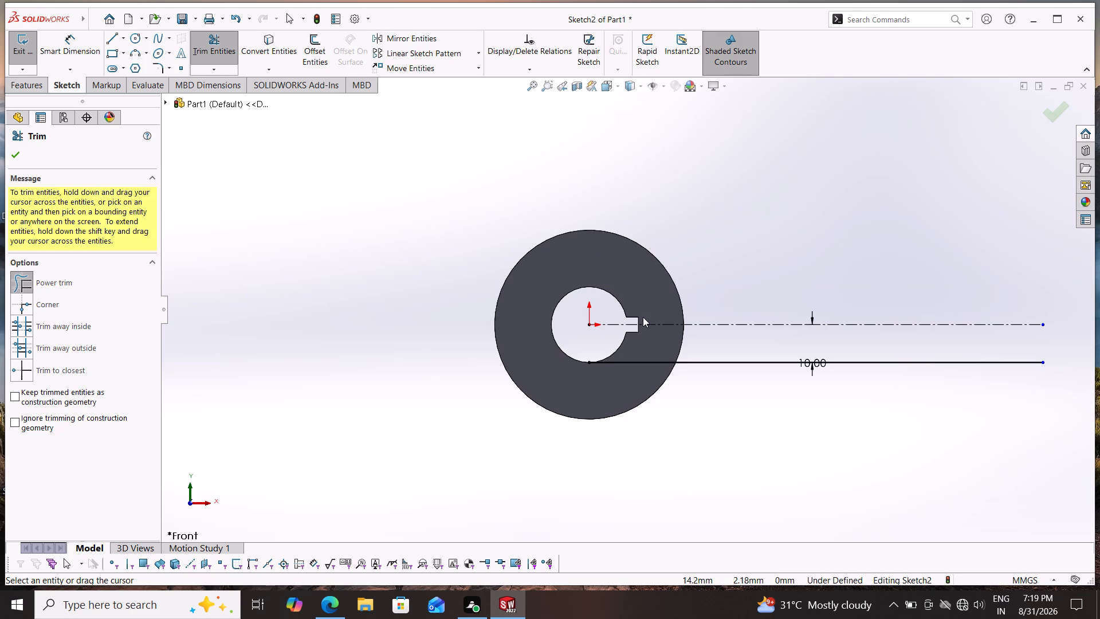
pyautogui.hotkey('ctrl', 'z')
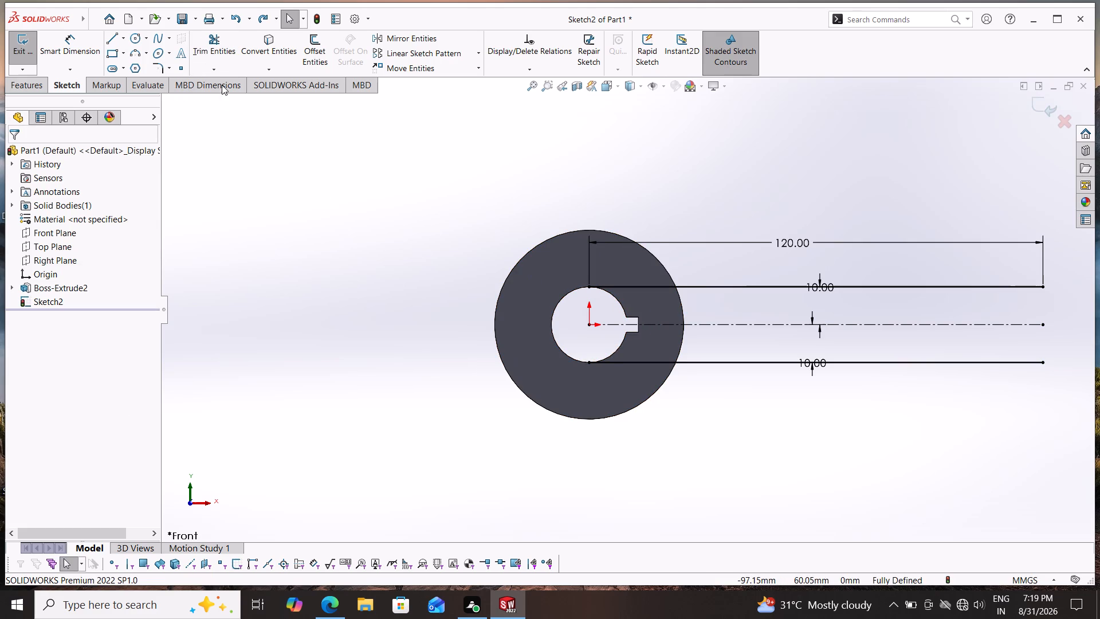
# Convert the hub's outer circular edge into a sketch circle.
pyautogui.click(268, 47)
pyautogui.scroll(-2, 651, 250)
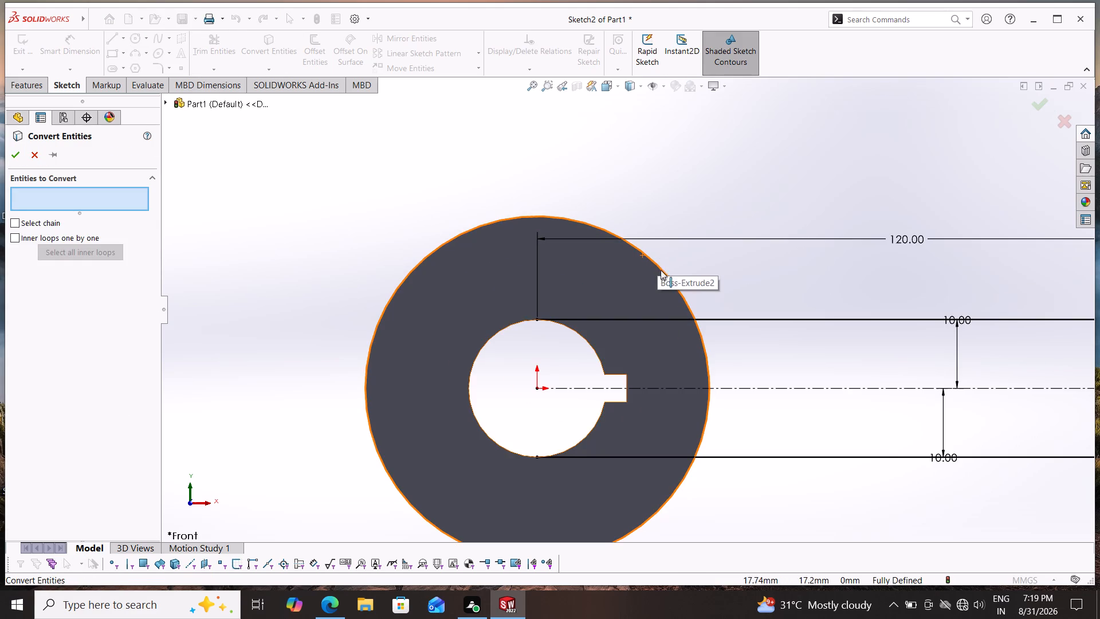
pyautogui.click(662, 270)
pyautogui.click(13, 157)
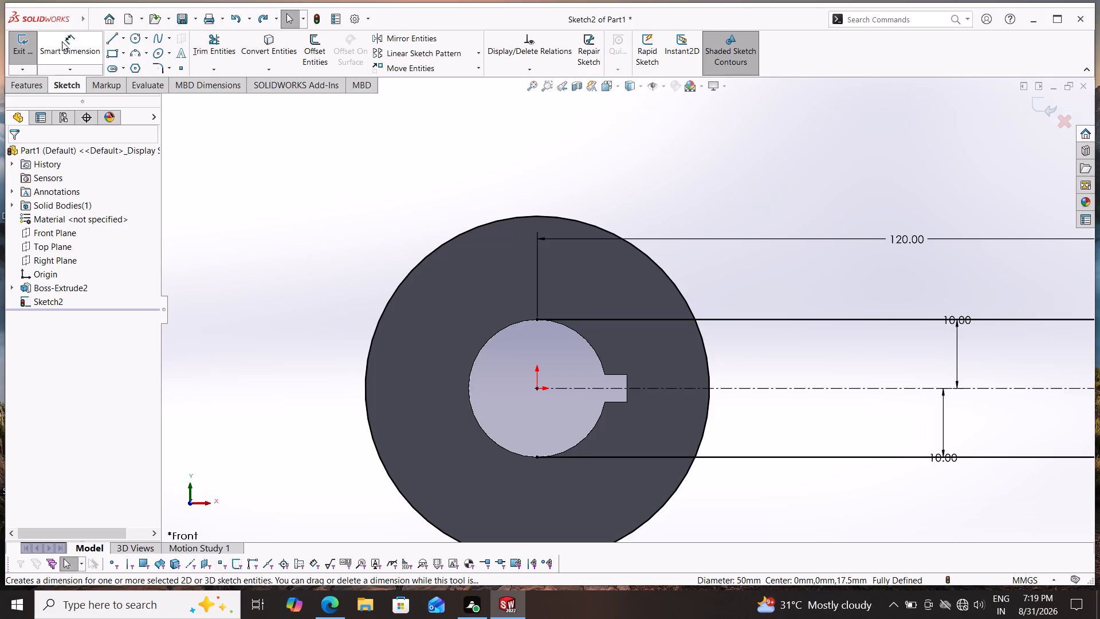
# Trim both offset lines inside the hub circle and the circle itself, keeping only the arc between the two lines.
pyautogui.click(211, 44)
pyautogui.moveTo(622, 284); pyautogui.dragTo(623, 331)
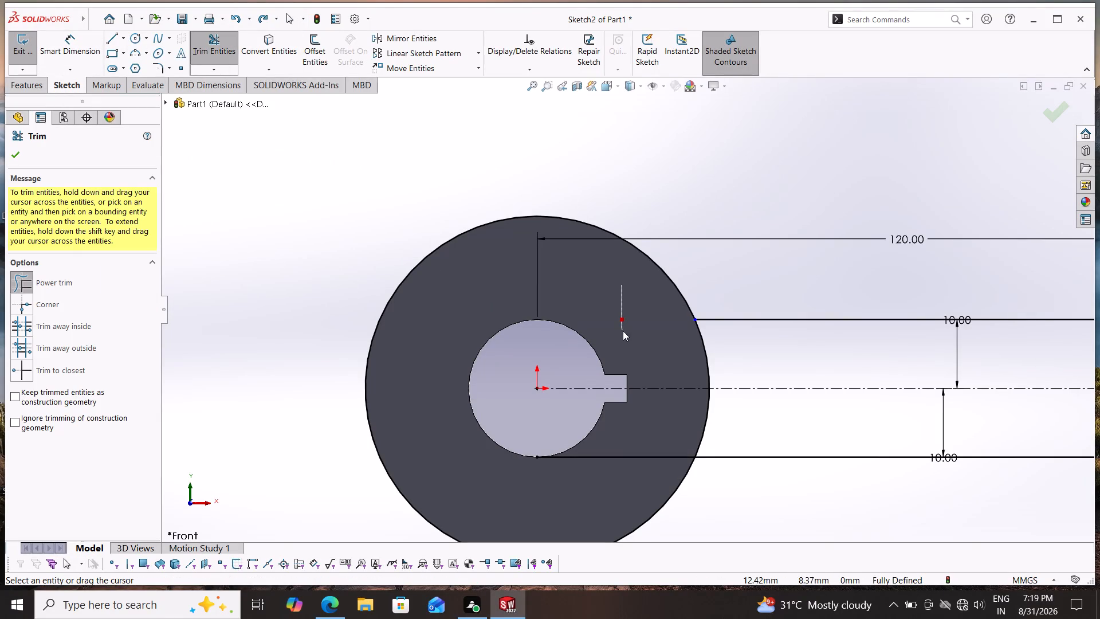
pyautogui.moveTo(623, 331); pyautogui.dragTo(623, 331)
pyautogui.moveTo(610, 474); pyautogui.dragTo(616, 452)
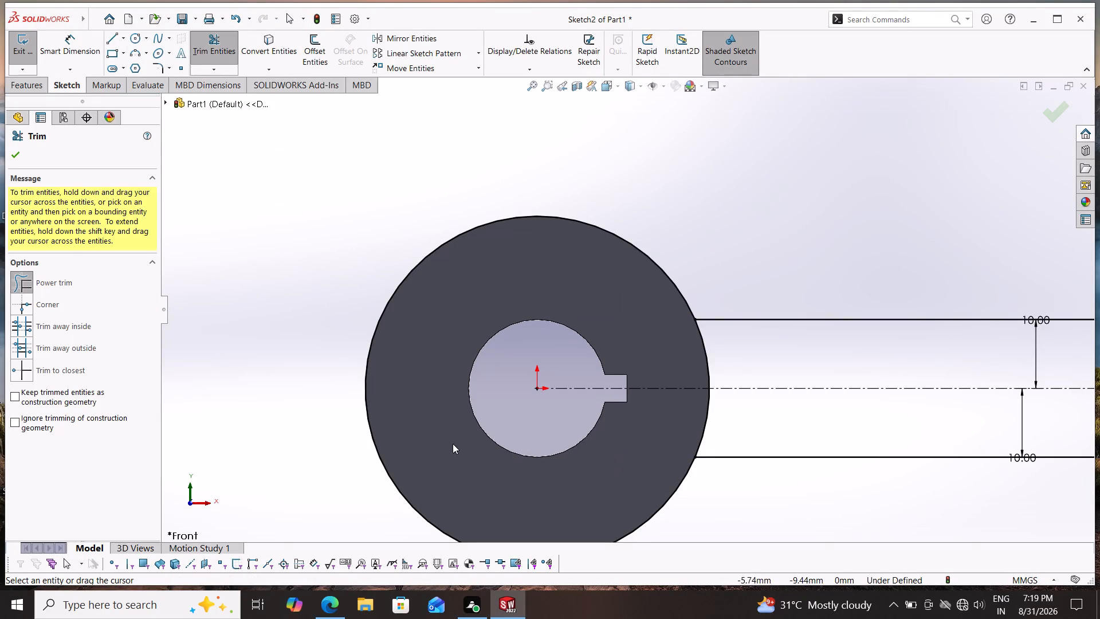
pyautogui.moveTo(321, 421); pyautogui.dragTo(395, 377)
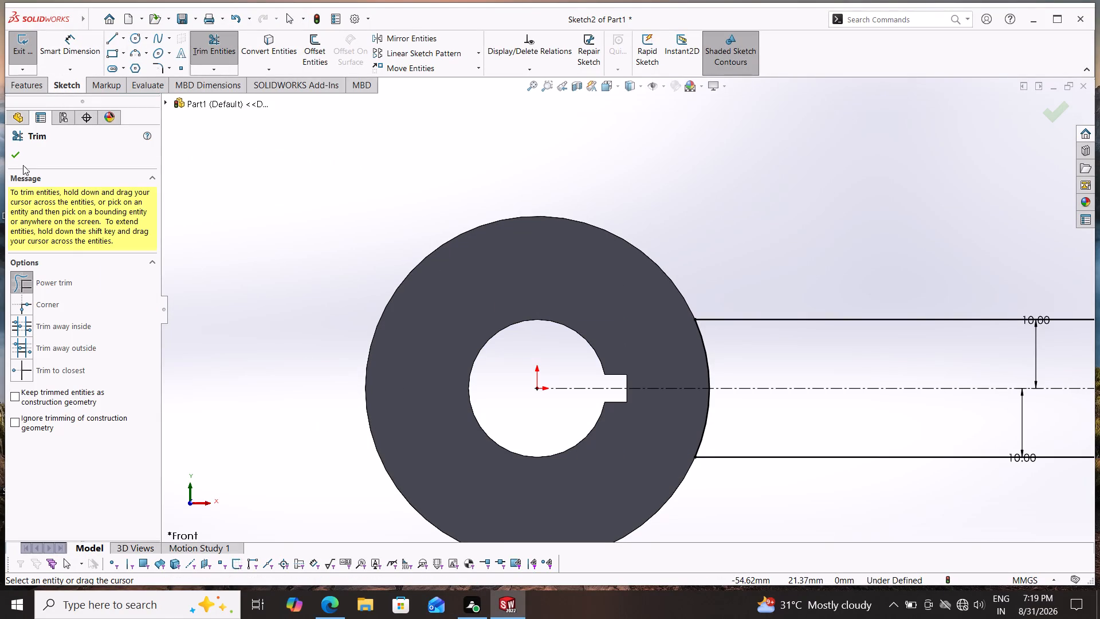
pyautogui.click(17, 147)
# Sketch a line joining the outer ends of the two offset lines to close the arm profile.
pyautogui.scroll(2, 749, 488)
pyautogui.scroll(3, 890, 472)
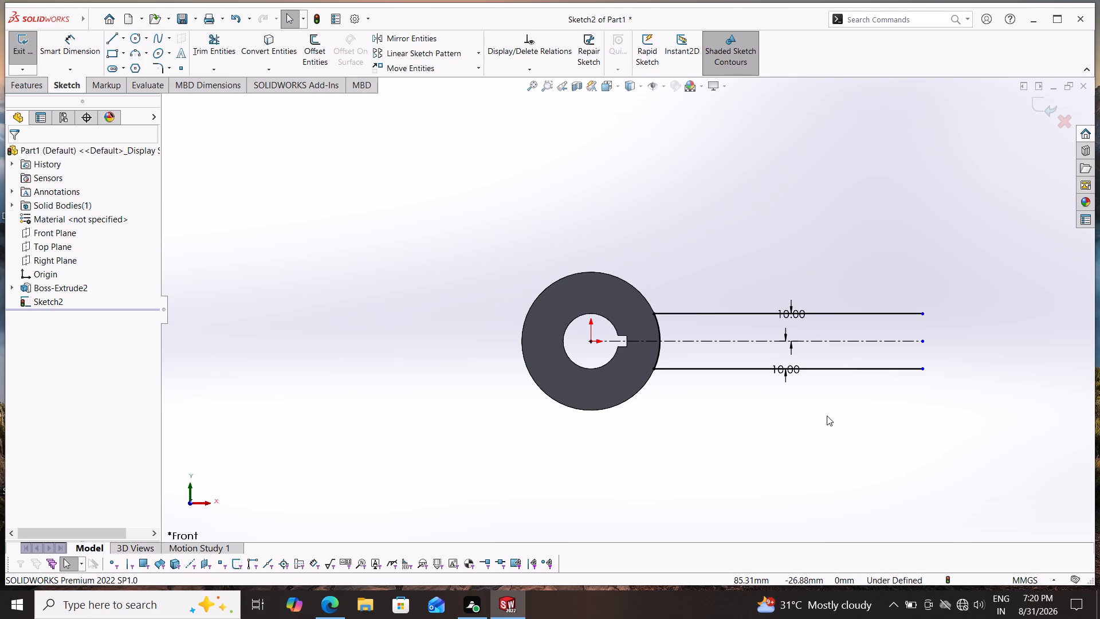
pyautogui.moveTo(751, 469); pyautogui.dragTo(749, 381, button='middle')
pyautogui.moveTo(740, 409); pyautogui.dragTo(754, 363, button='middle')
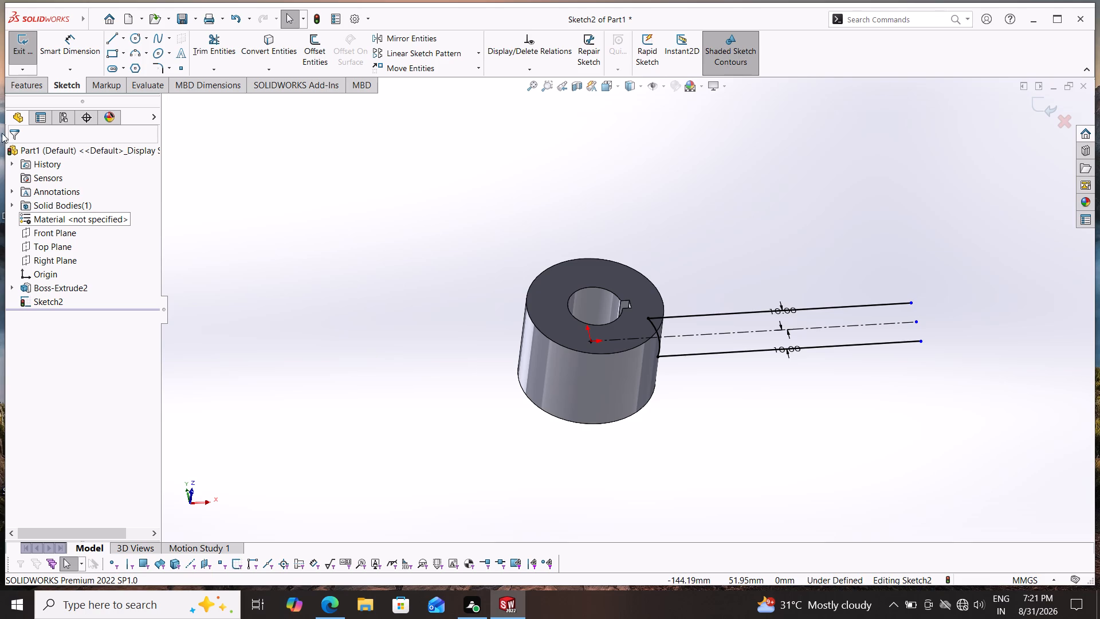
pyautogui.click(111, 35)
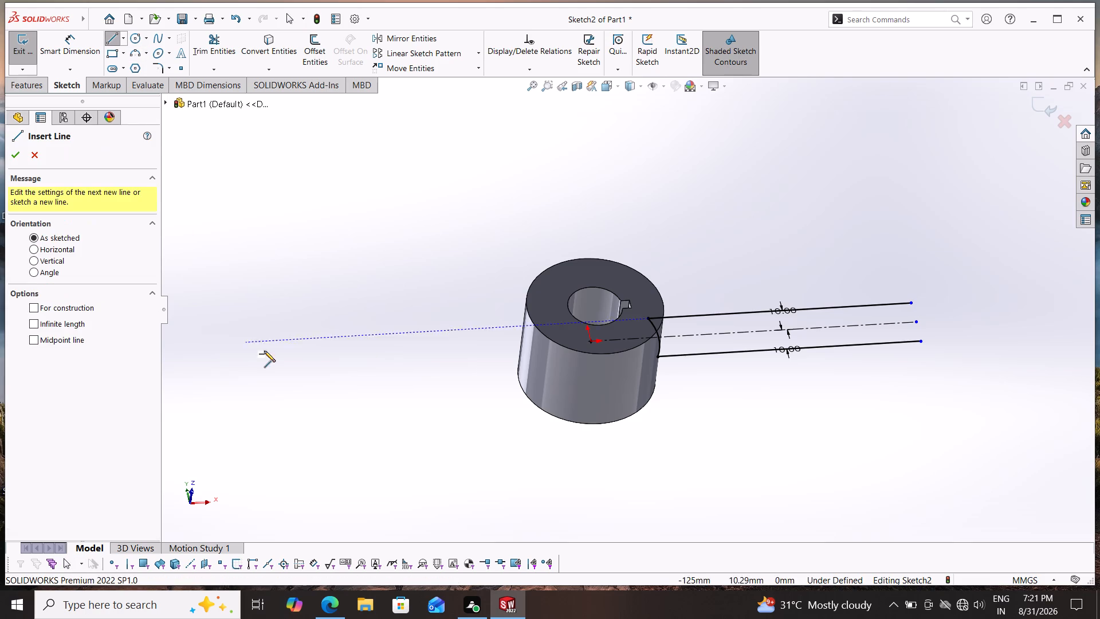
pyautogui.click(910, 303)
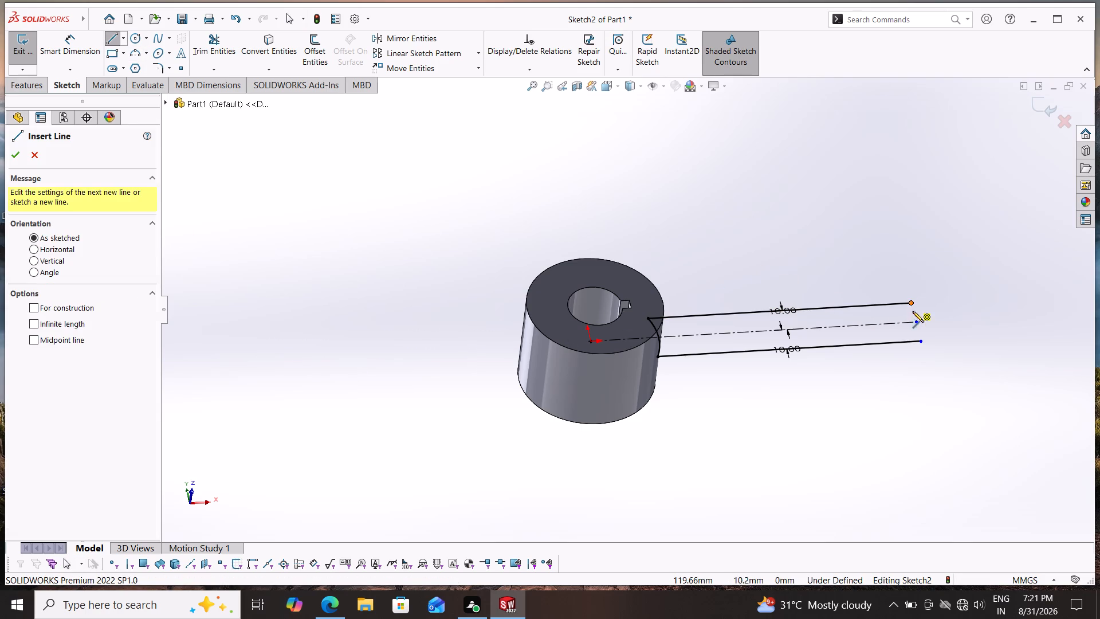
pyautogui.click(918, 340)
pyautogui.press('Escape')
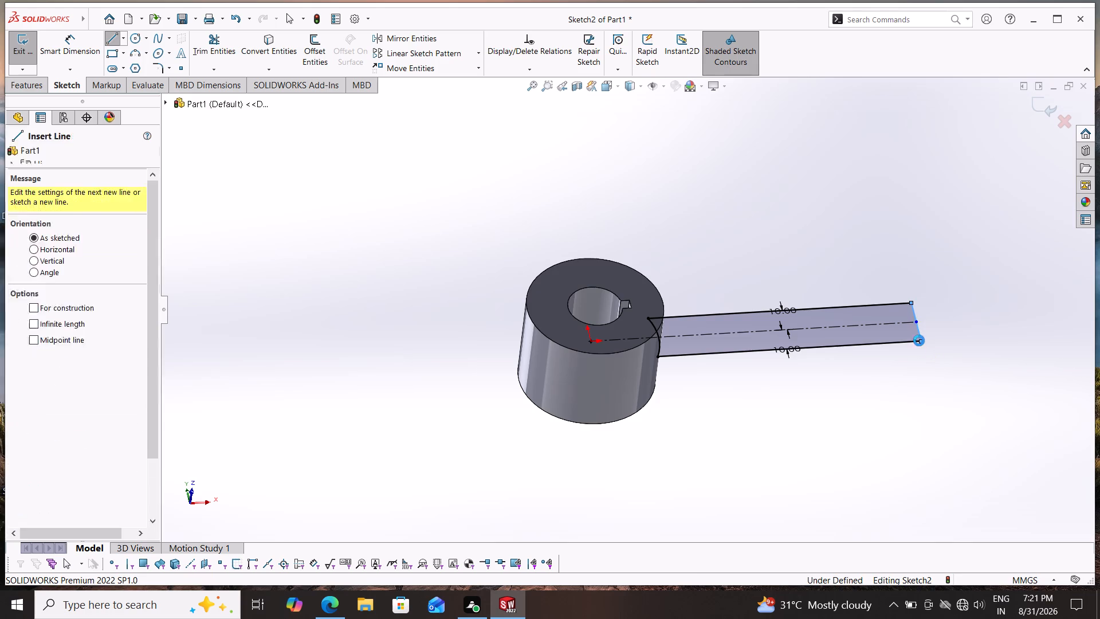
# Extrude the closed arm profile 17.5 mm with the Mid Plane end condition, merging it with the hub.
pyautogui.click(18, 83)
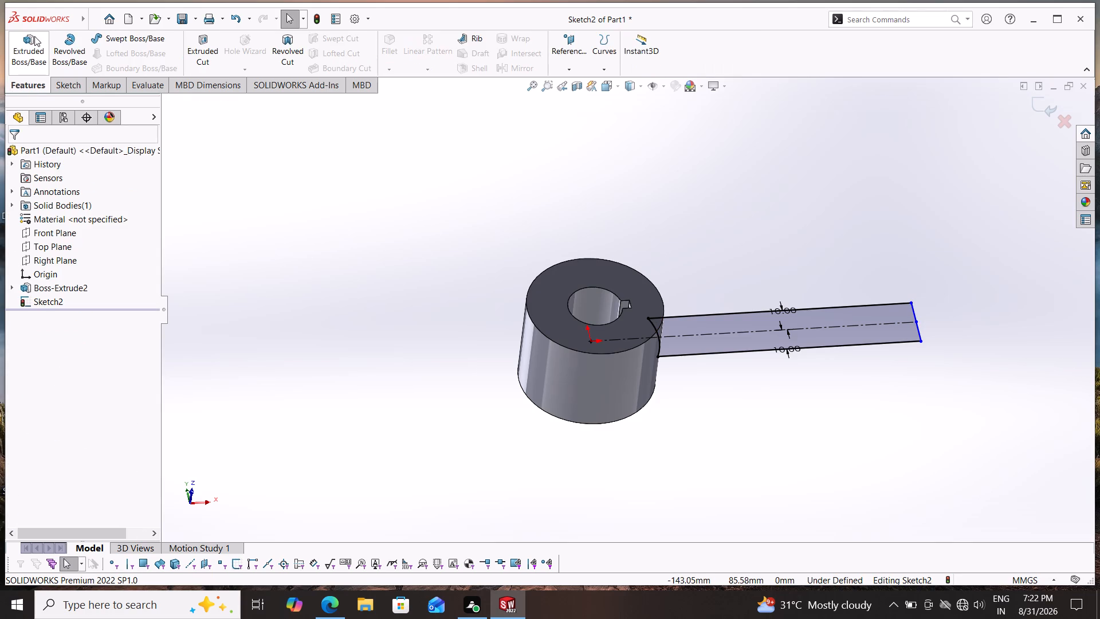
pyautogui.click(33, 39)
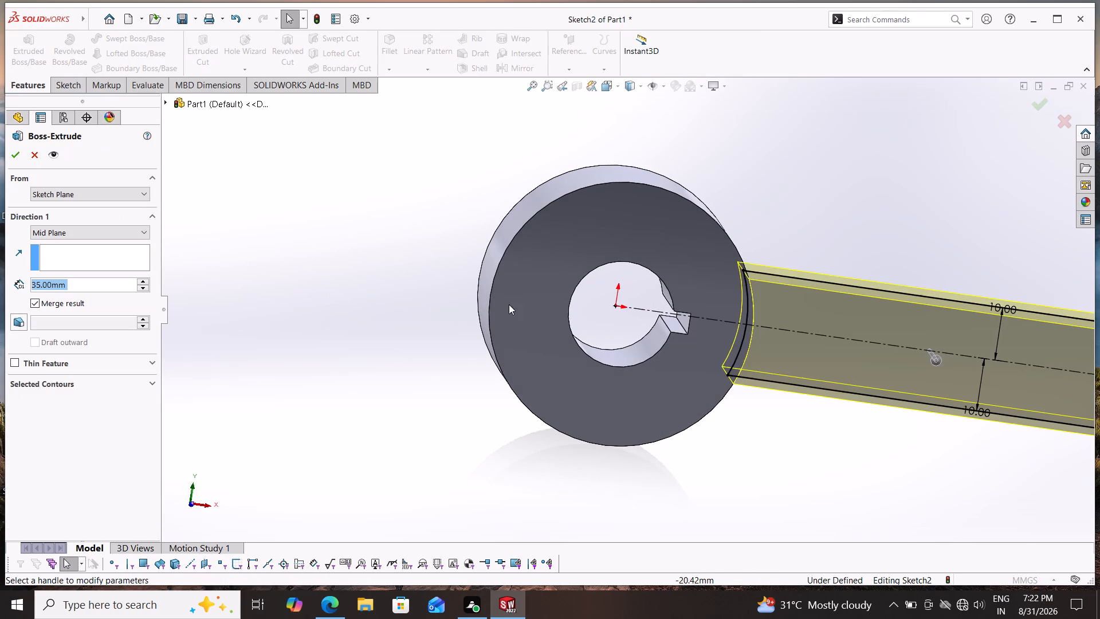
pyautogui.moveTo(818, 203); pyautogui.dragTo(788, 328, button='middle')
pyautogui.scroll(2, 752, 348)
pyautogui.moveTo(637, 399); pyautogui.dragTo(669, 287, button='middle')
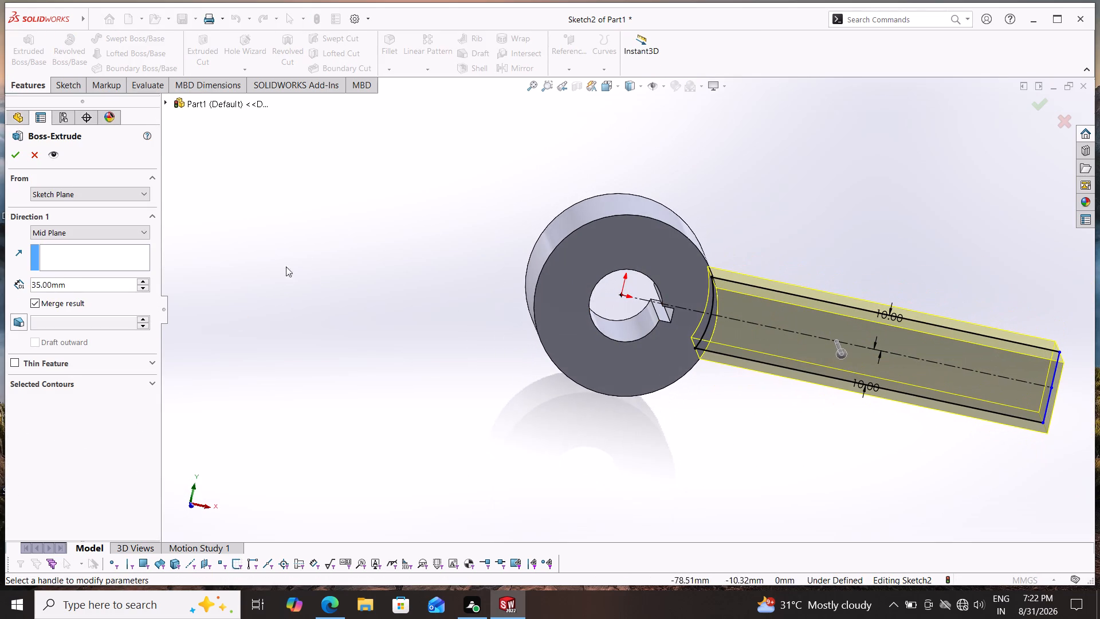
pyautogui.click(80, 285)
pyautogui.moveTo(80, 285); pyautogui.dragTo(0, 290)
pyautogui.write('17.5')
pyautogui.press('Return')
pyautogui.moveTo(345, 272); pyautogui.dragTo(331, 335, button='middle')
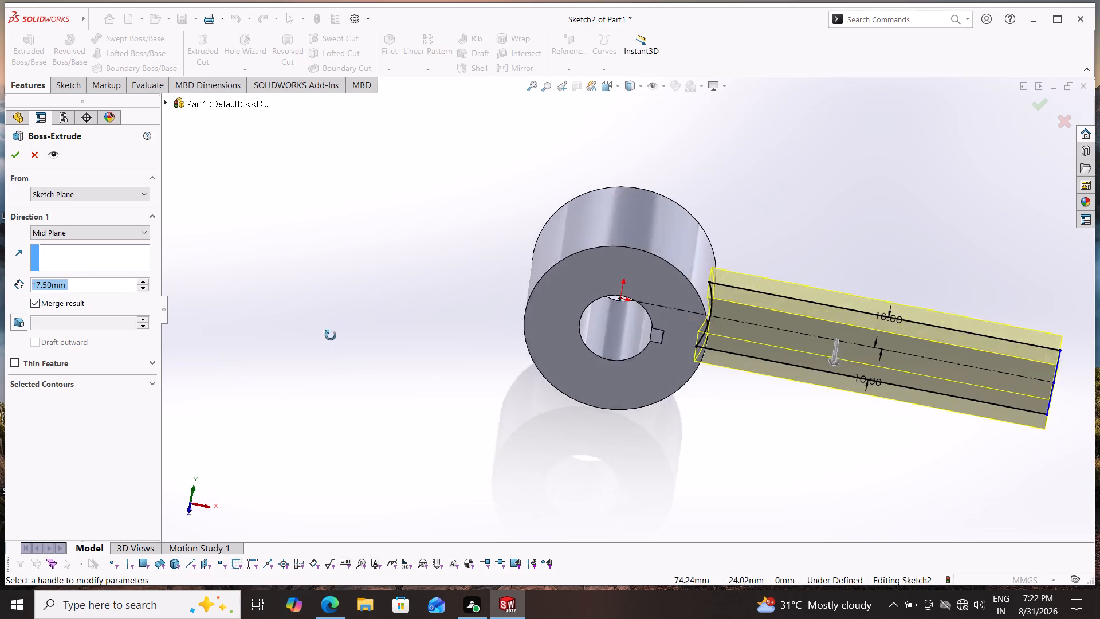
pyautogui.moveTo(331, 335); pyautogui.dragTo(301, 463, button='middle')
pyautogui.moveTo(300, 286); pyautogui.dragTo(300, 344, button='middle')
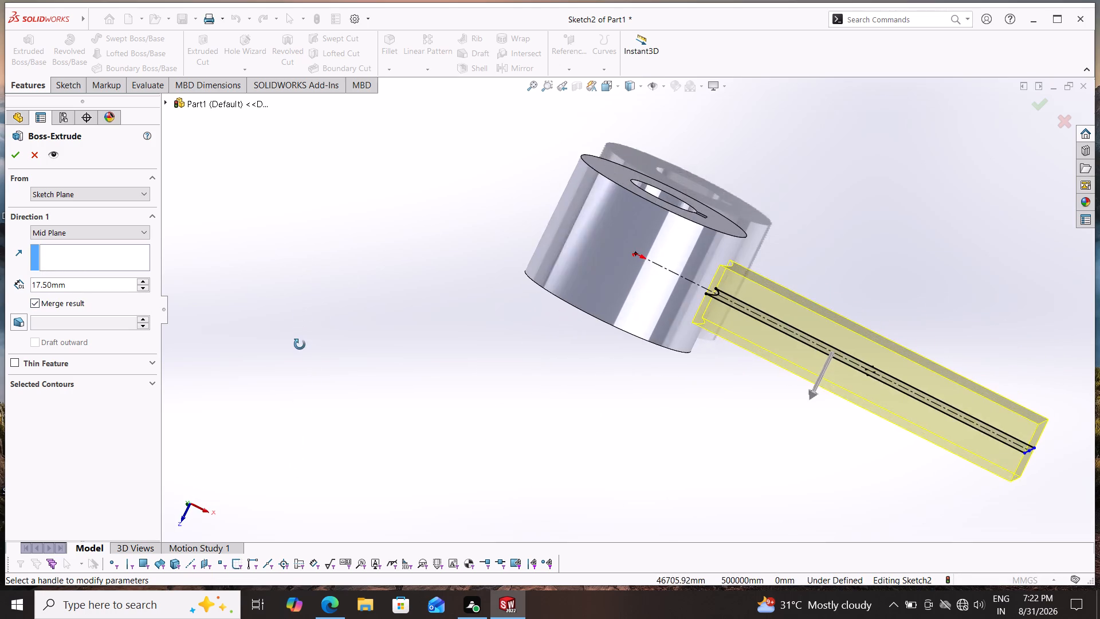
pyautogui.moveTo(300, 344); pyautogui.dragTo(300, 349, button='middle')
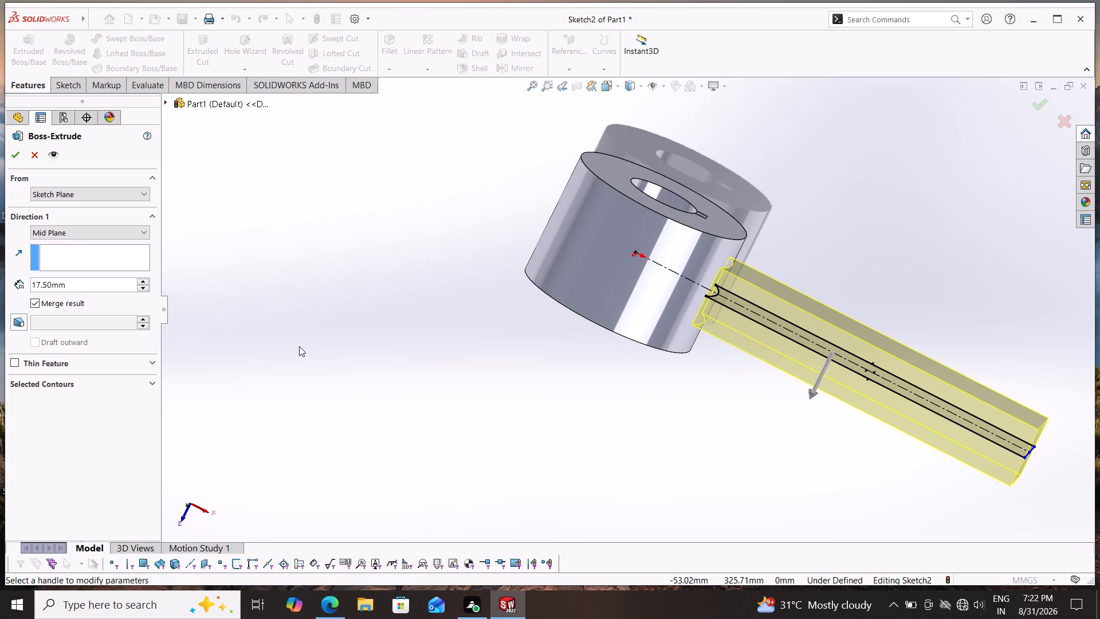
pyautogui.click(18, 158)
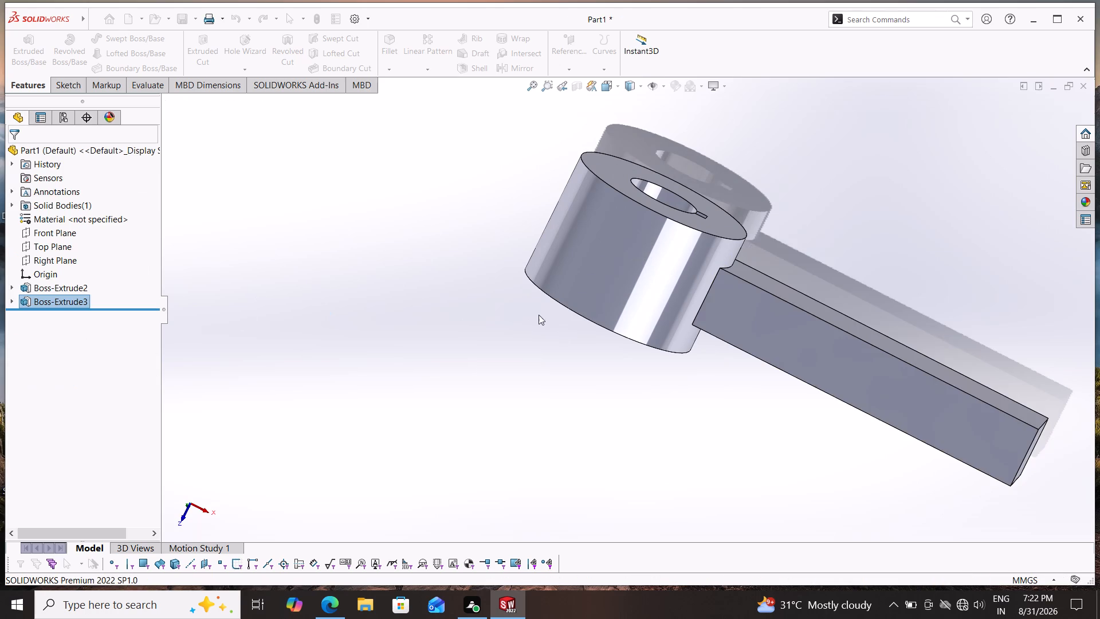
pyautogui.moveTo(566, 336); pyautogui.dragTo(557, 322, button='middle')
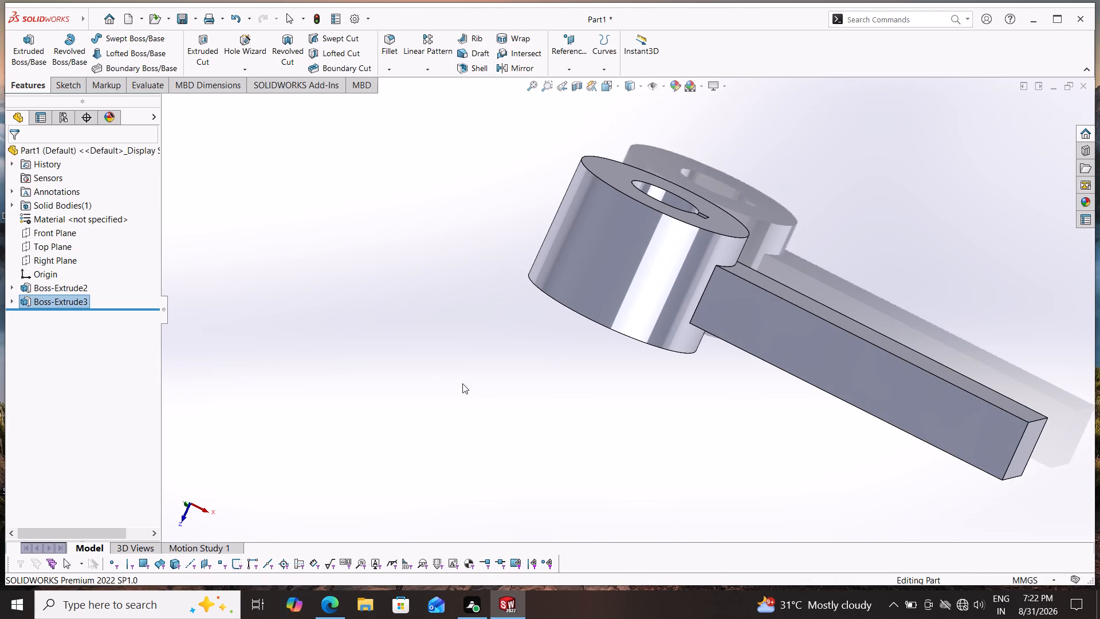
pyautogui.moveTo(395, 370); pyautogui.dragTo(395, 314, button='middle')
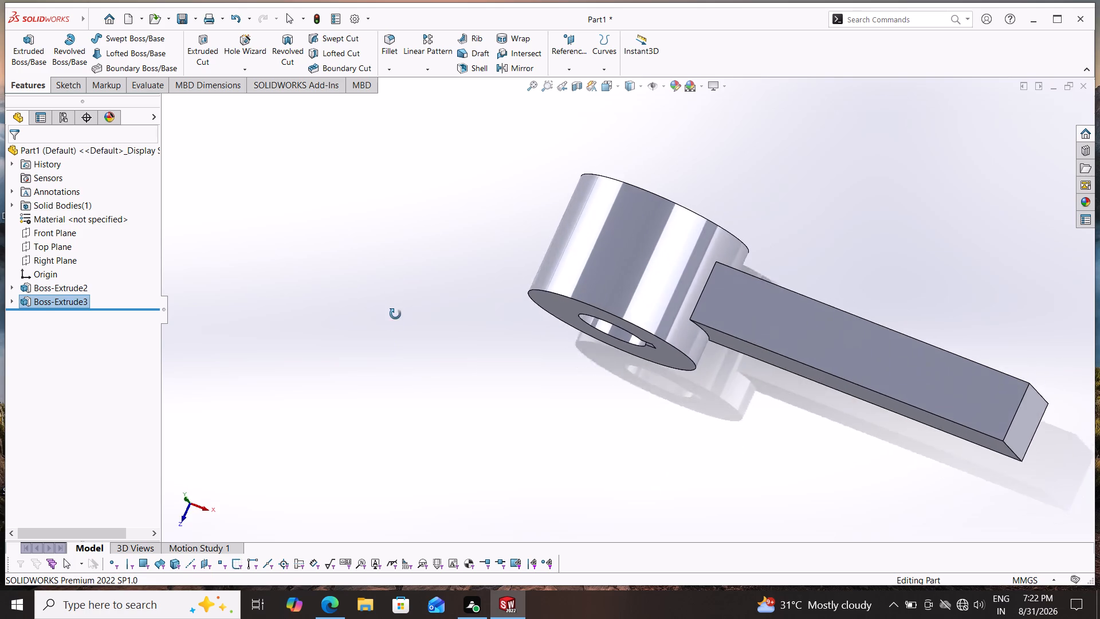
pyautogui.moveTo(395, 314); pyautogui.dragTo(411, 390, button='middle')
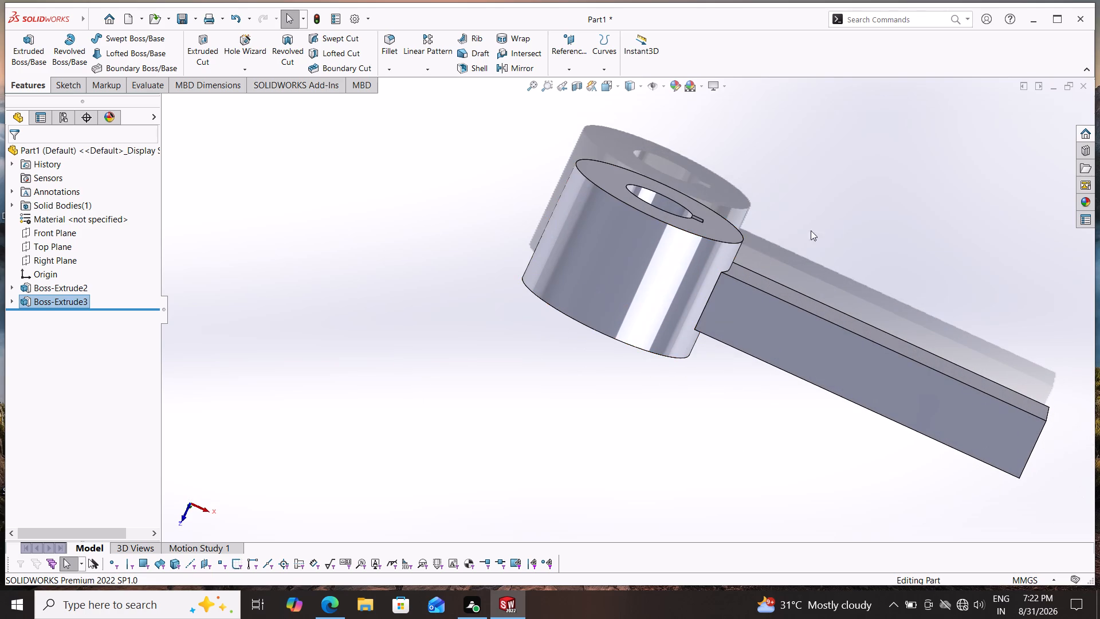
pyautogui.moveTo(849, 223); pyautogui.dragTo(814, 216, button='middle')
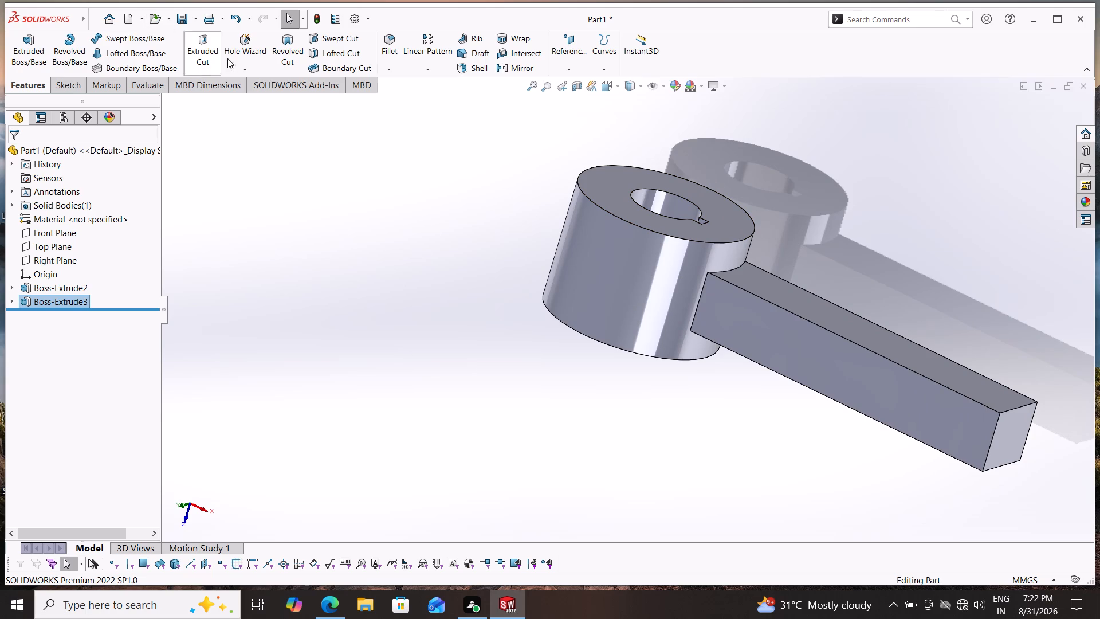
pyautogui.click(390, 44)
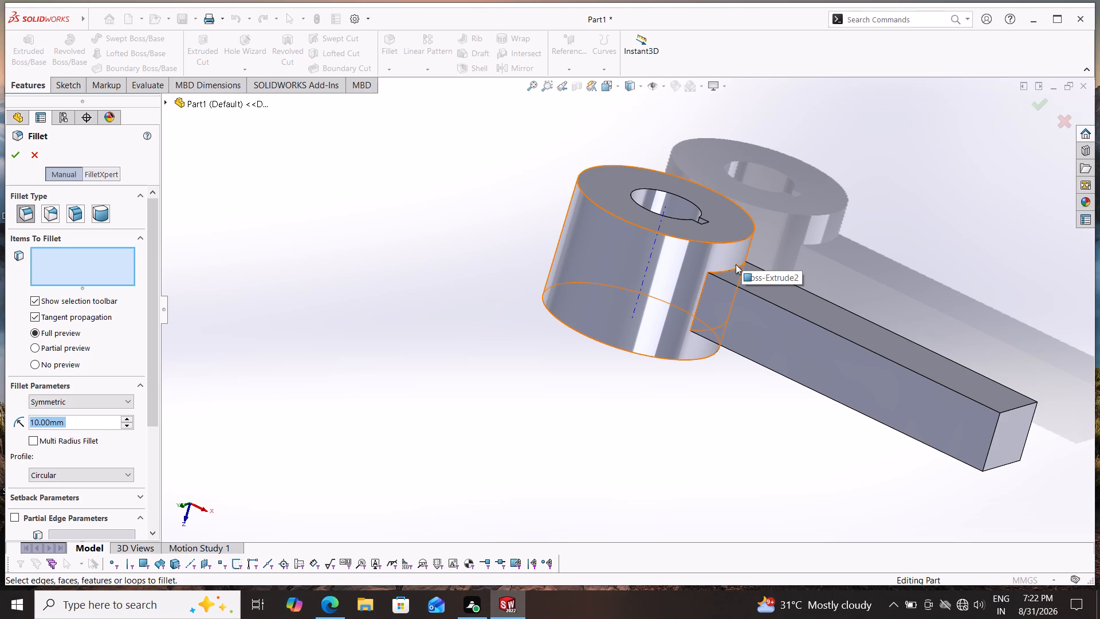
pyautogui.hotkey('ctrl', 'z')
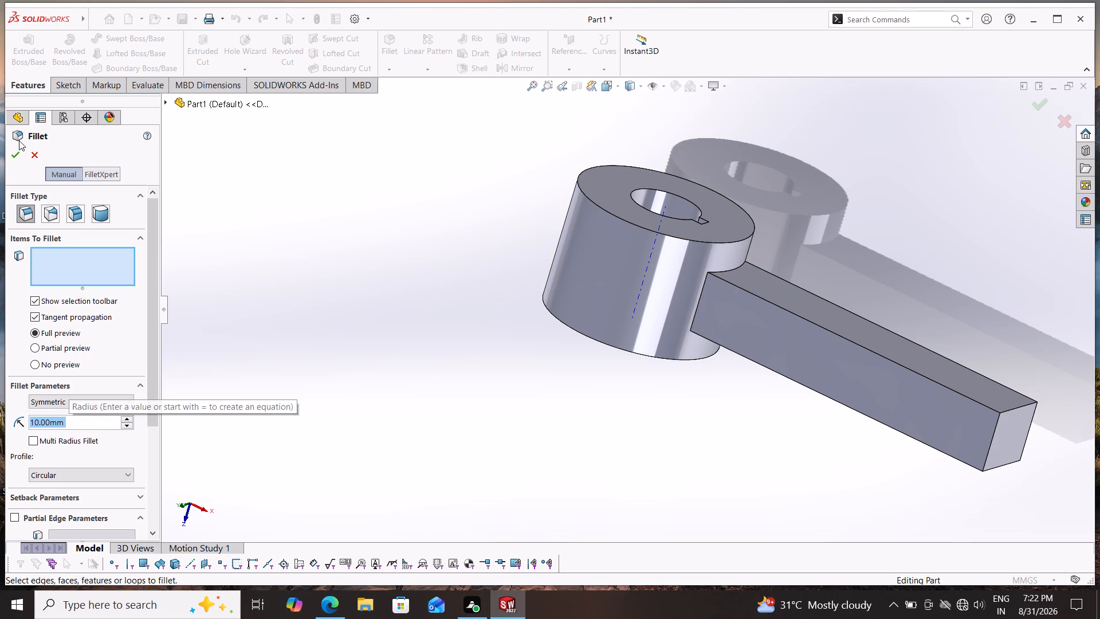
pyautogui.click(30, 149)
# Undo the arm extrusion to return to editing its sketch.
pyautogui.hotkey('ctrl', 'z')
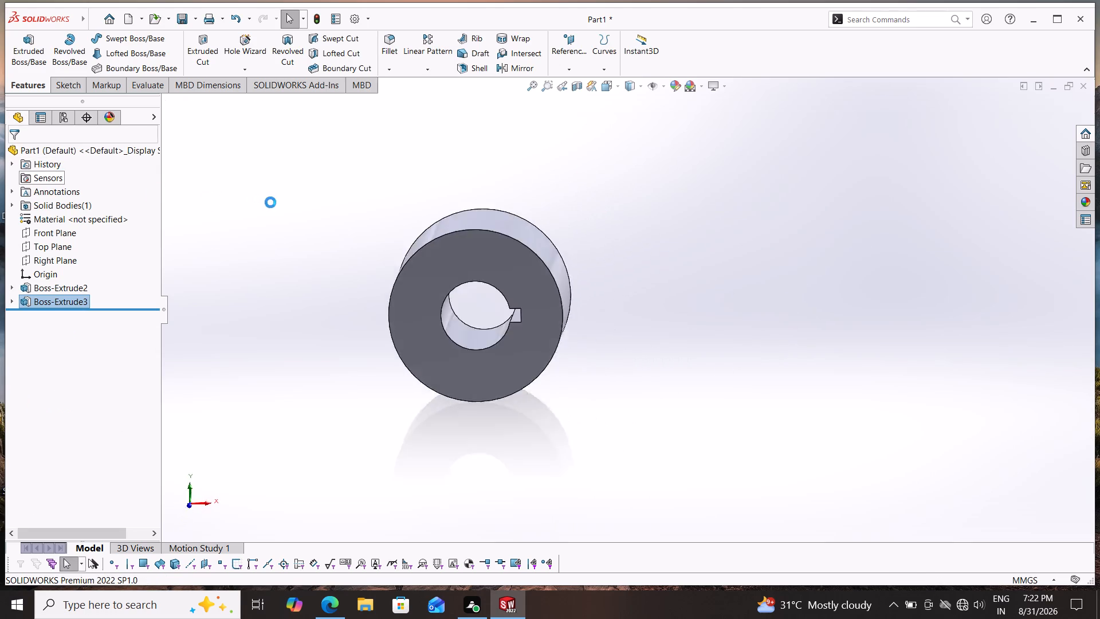
# In the front view, sketch a 20 mm vertical line across the arm profile, about 35 mm from the hub center.
pyautogui.moveTo(761, 250); pyautogui.dragTo(749, 312, button='middle')
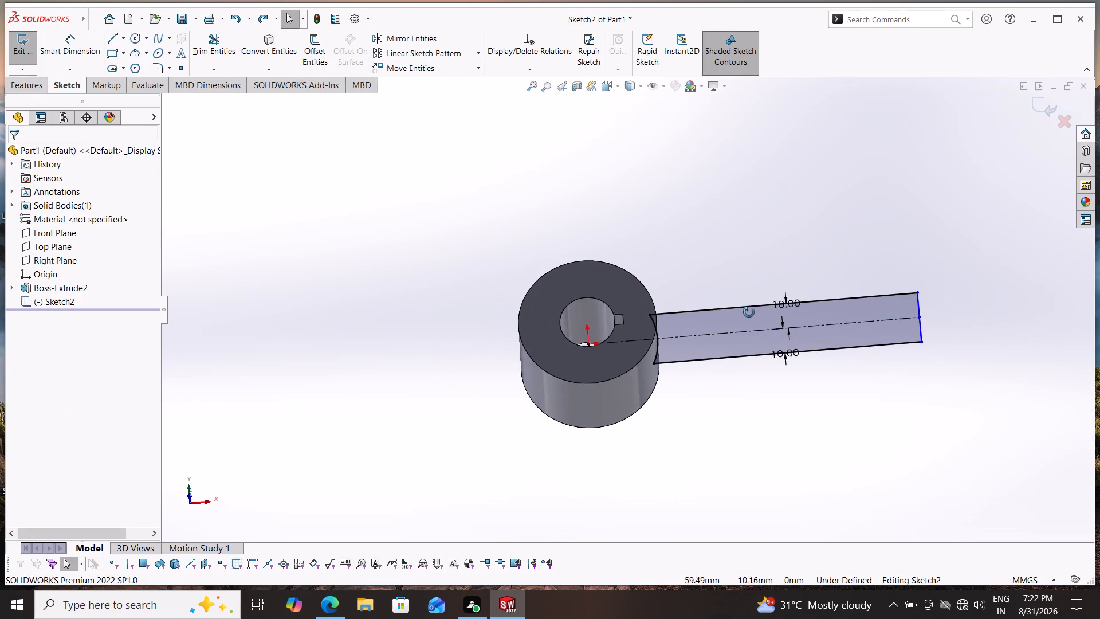
pyautogui.moveTo(749, 312); pyautogui.dragTo(746, 338, button='middle')
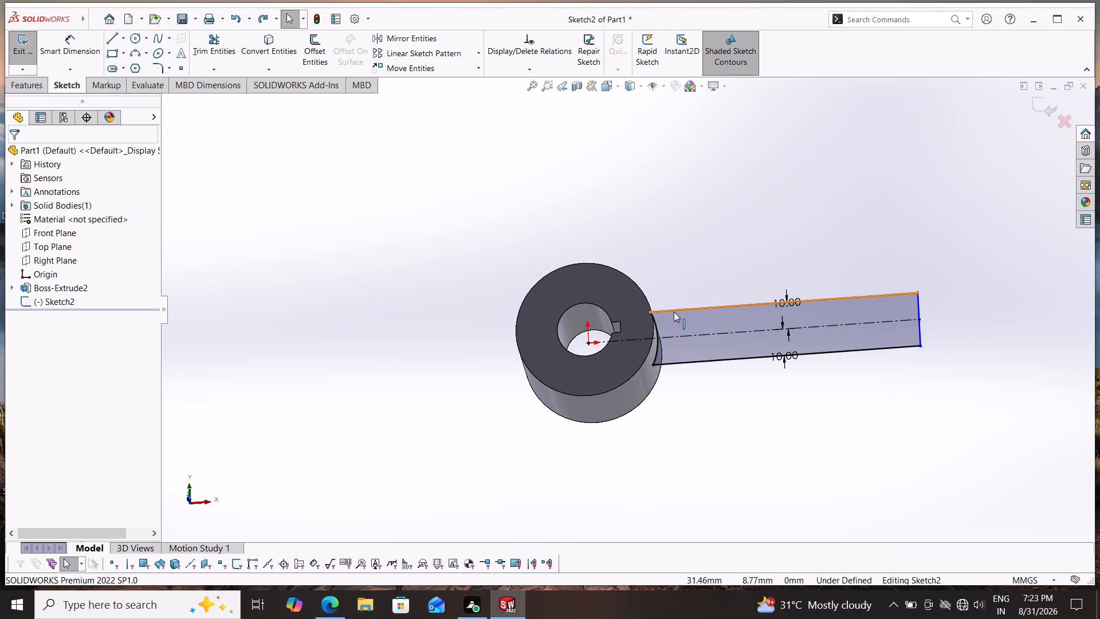
pyautogui.moveTo(698, 242); pyautogui.dragTo(700, 280, button='middle')
pyautogui.scroll(-1, 698, 242)
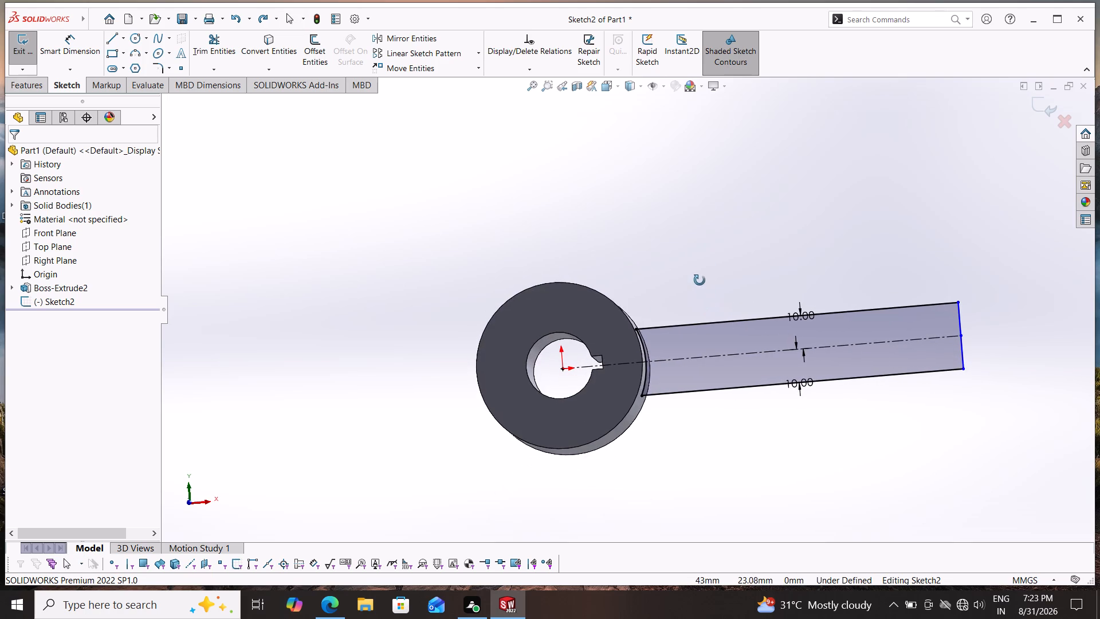
pyautogui.moveTo(700, 280); pyautogui.dragTo(698, 280, button='middle')
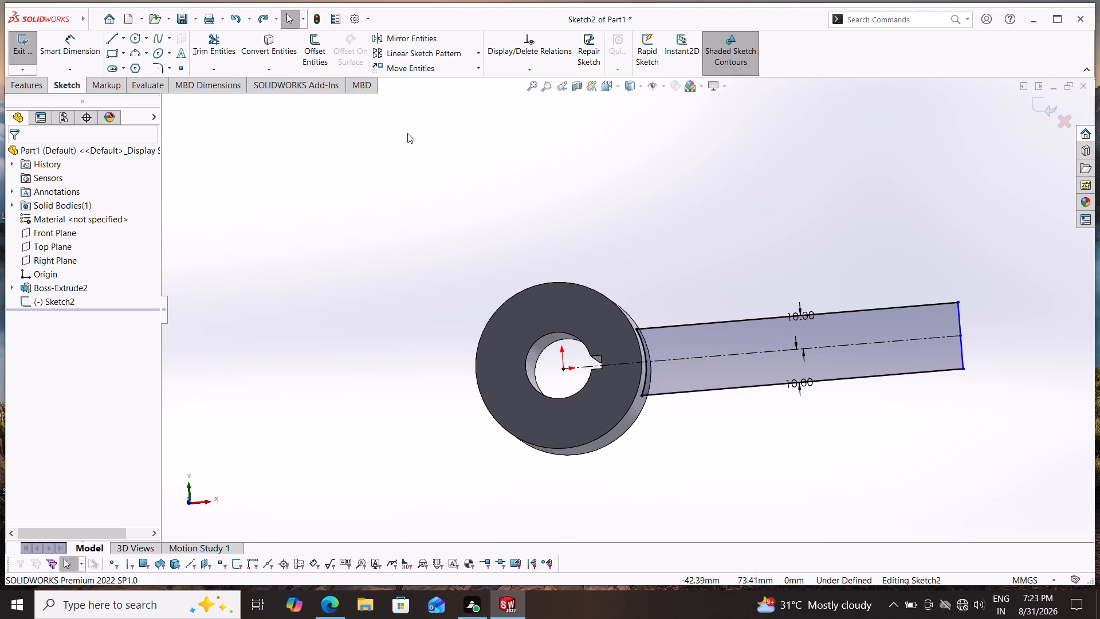
pyautogui.click(560, 84)
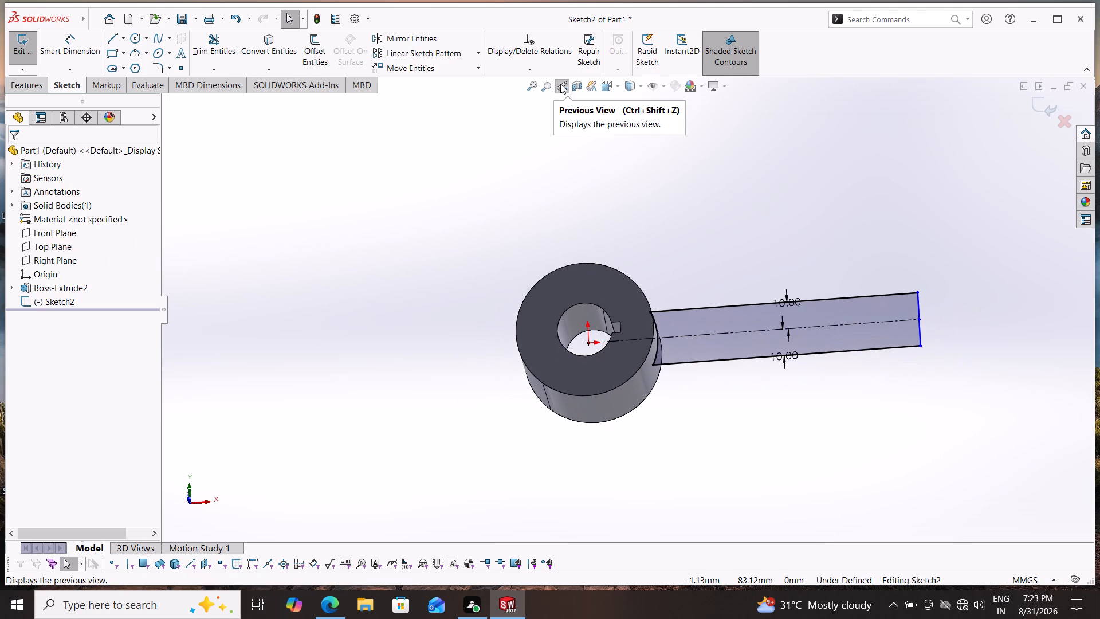
pyautogui.click(560, 84)
pyautogui.click(560, 84)
pyautogui.click(560, 84)
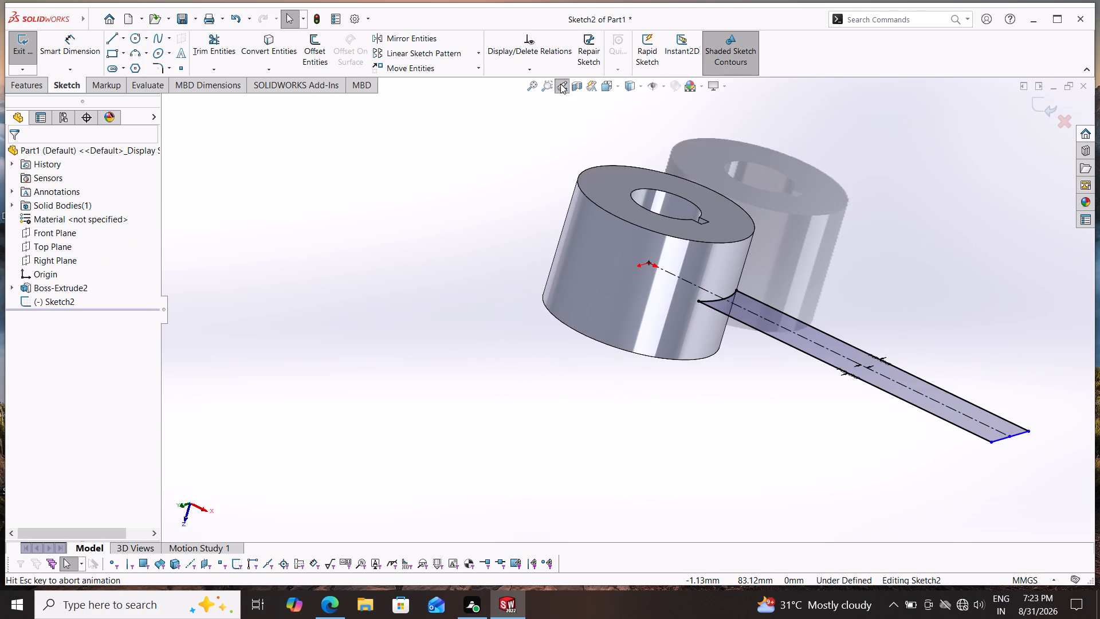
pyautogui.click(560, 84)
pyautogui.click(560, 84)
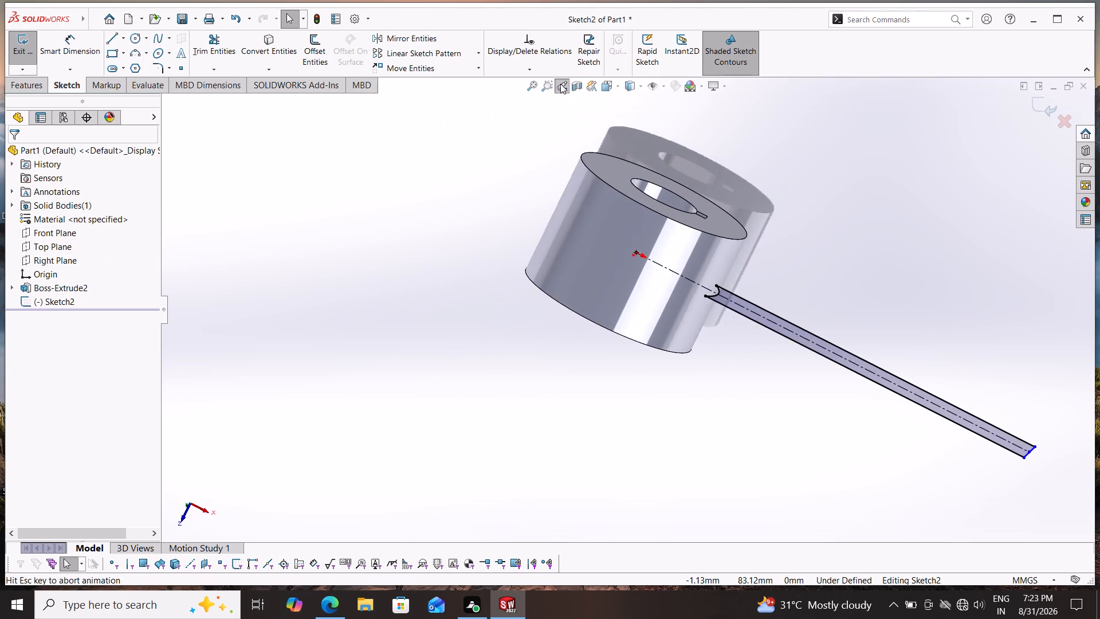
pyautogui.click(560, 84)
pyautogui.click(560, 84)
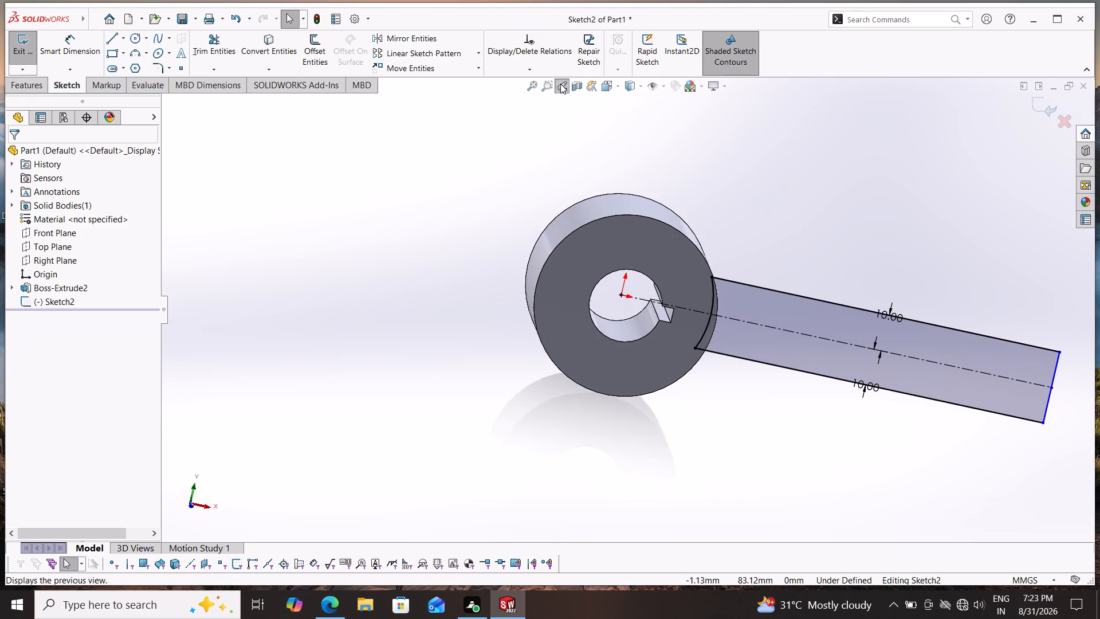
pyautogui.click(560, 84)
pyautogui.click(560, 84)
pyautogui.click(560, 84)
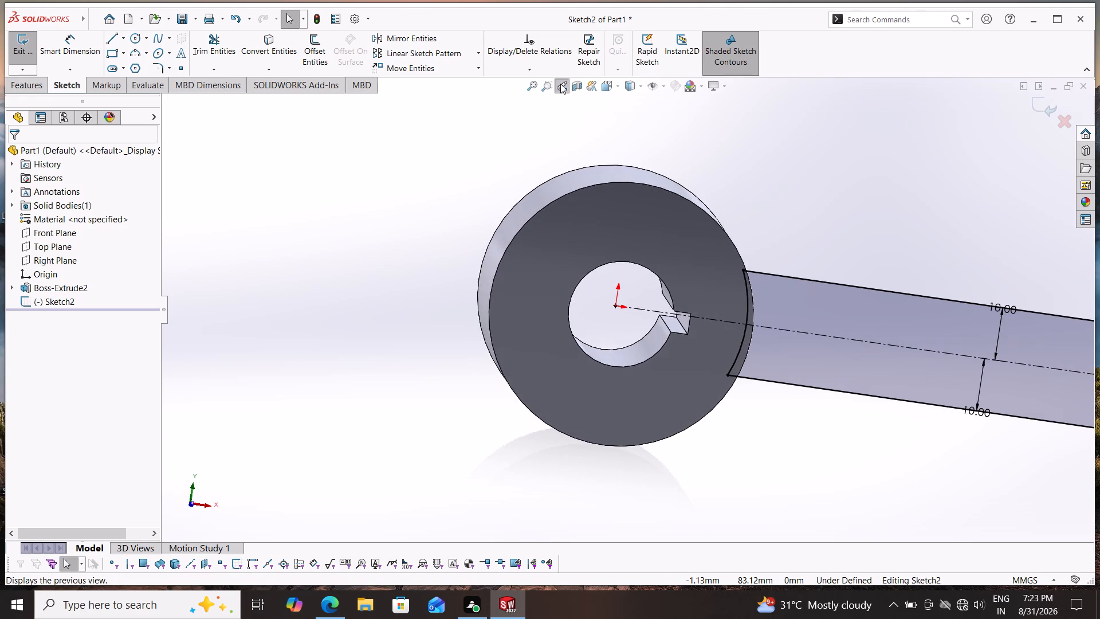
pyautogui.tripleClick(560, 84)
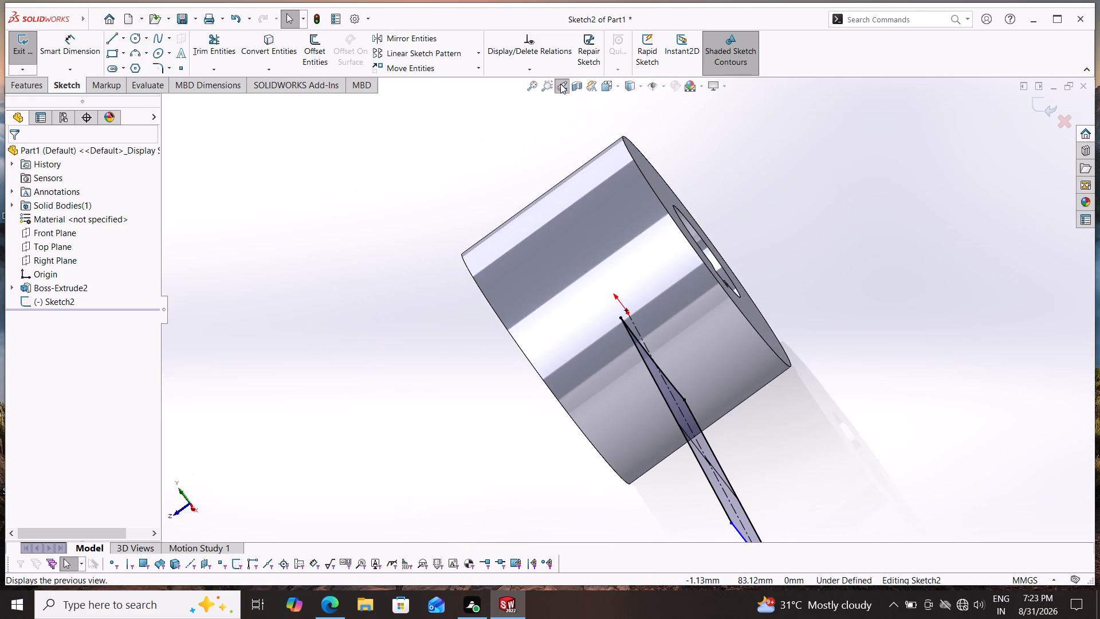
pyautogui.click(560, 84)
pyautogui.click(560, 84)
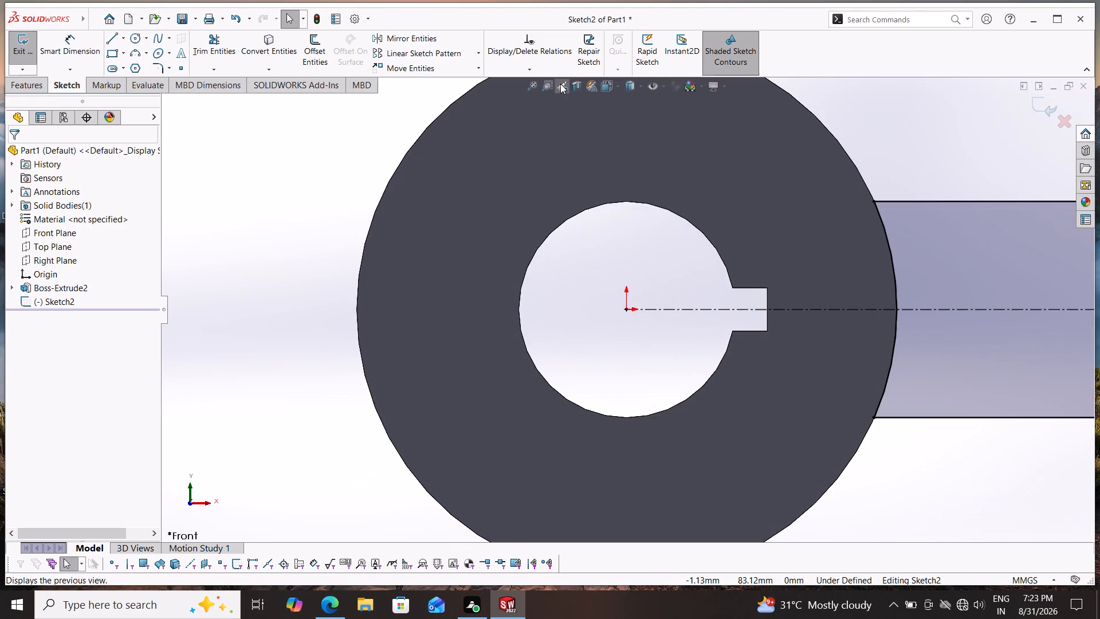
pyautogui.scroll(6, 745, 385)
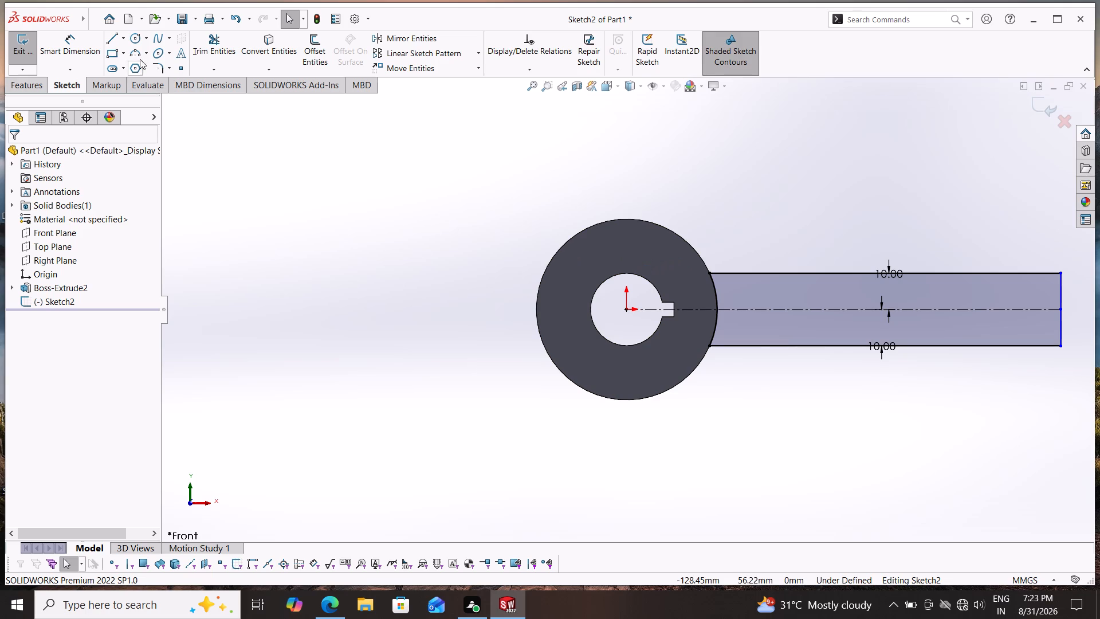
pyautogui.click(112, 35)
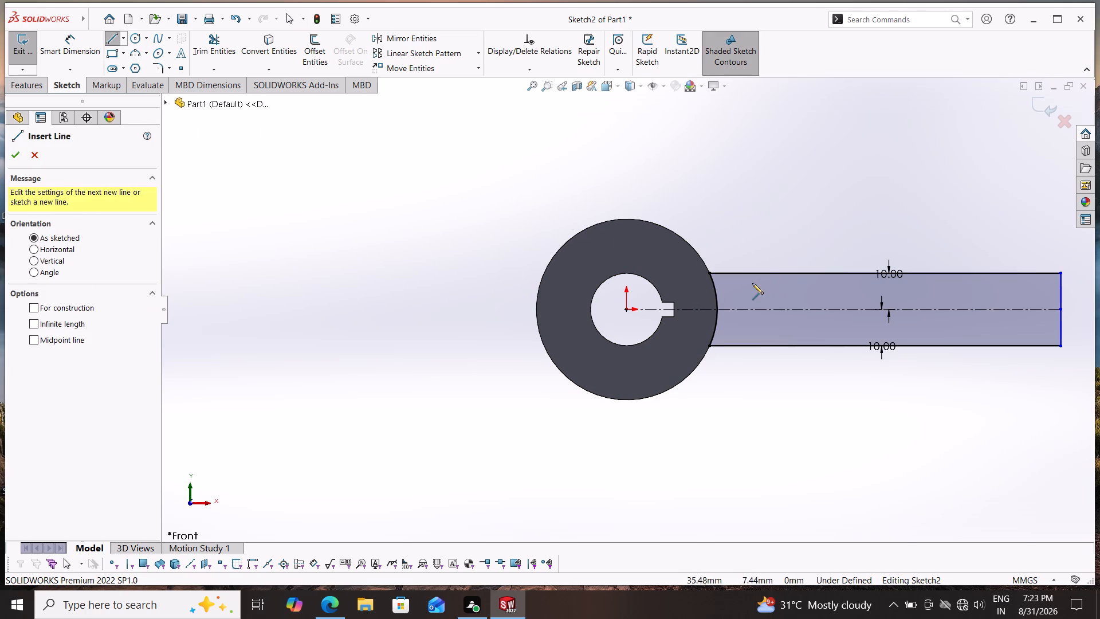
pyautogui.click(752, 272)
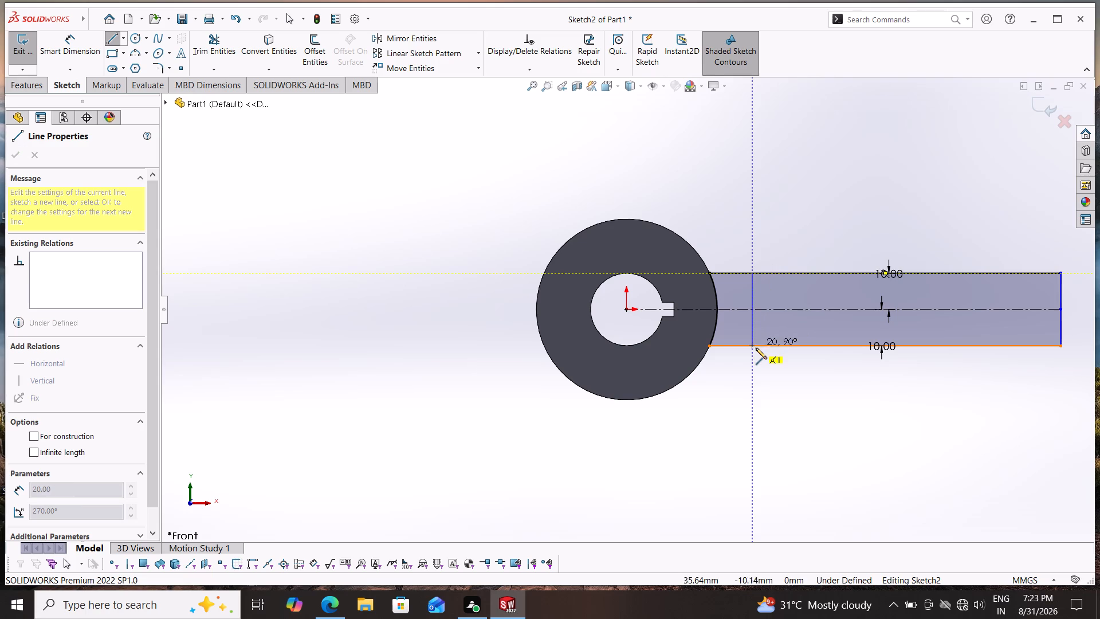
pyautogui.click(753, 347)
pyautogui.press('Escape')
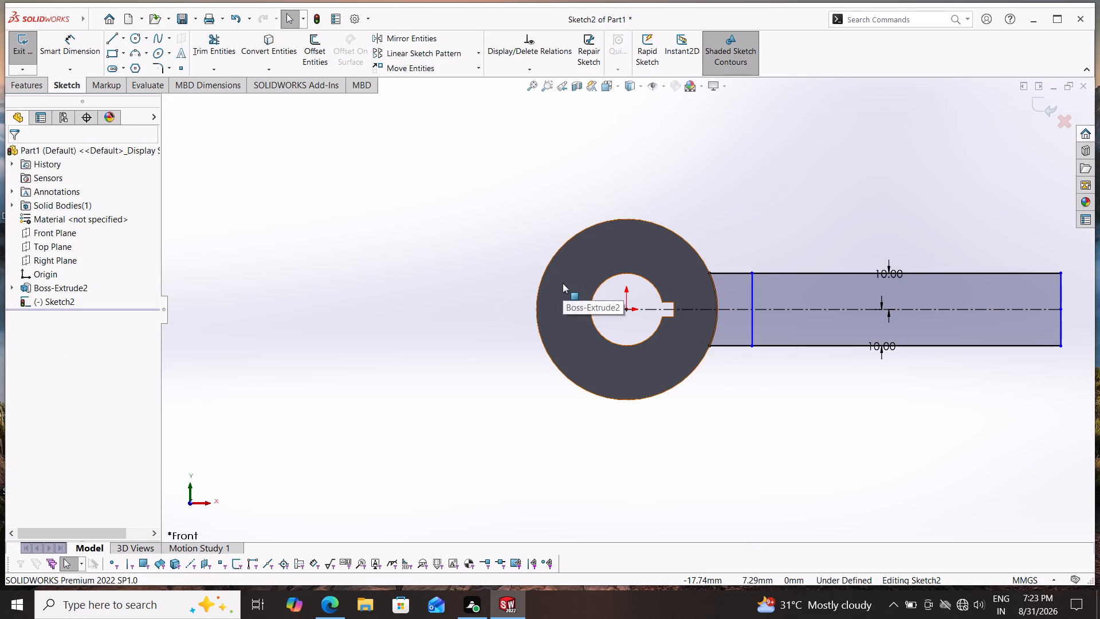
# Sketch a concave three-point arc from the hub's upper outer edge to the upper end of the vertical cross line.
pyautogui.click(136, 54)
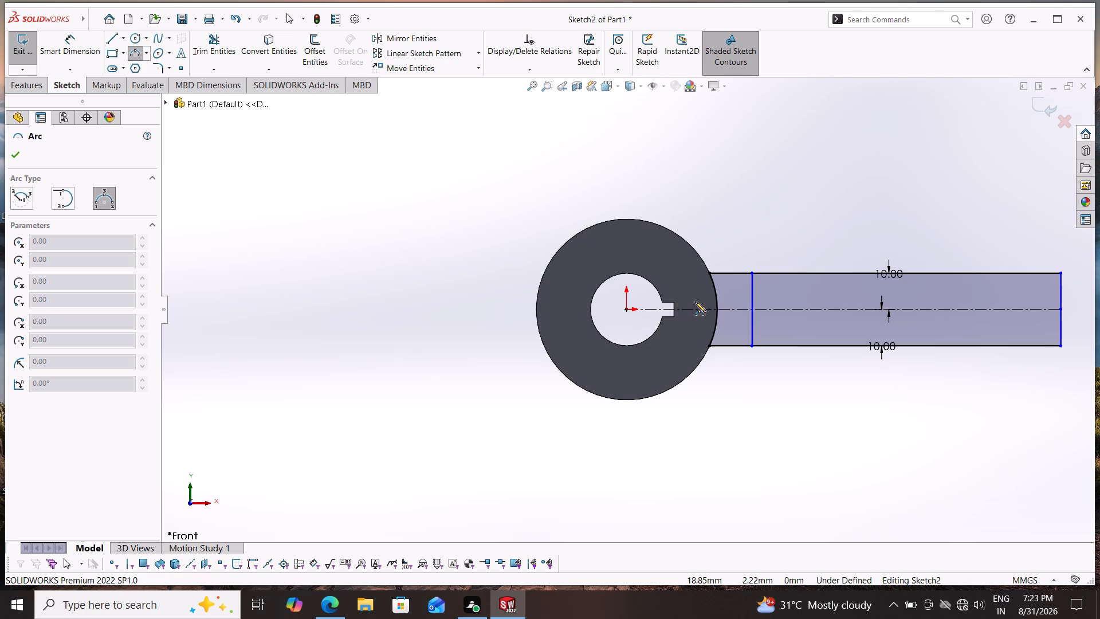
pyautogui.click(694, 248)
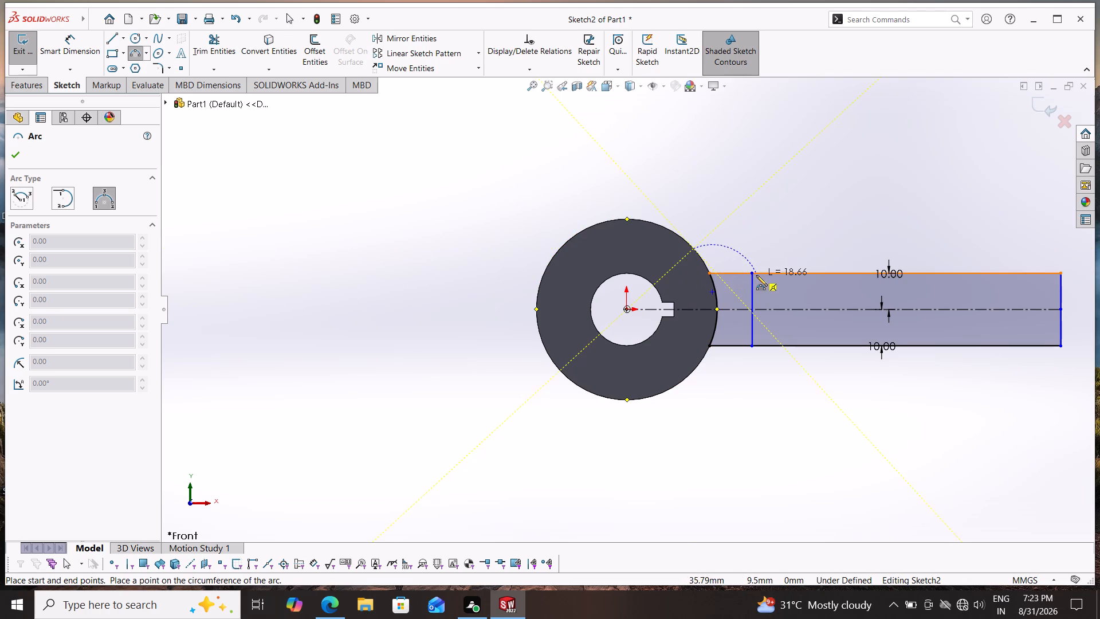
pyautogui.click(751, 274)
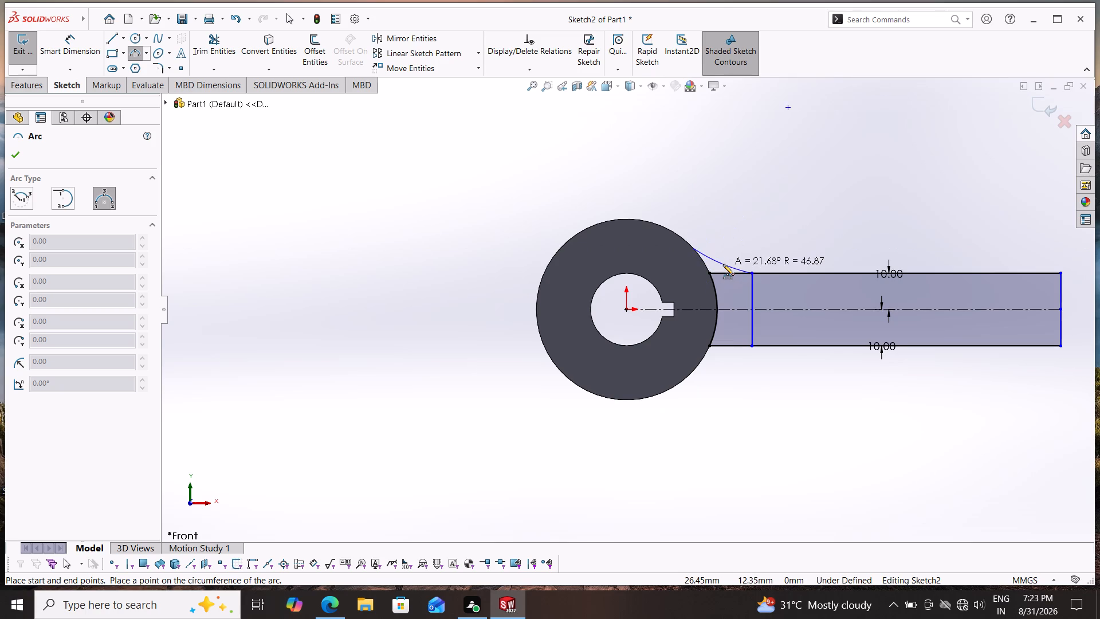
pyautogui.click(718, 265)
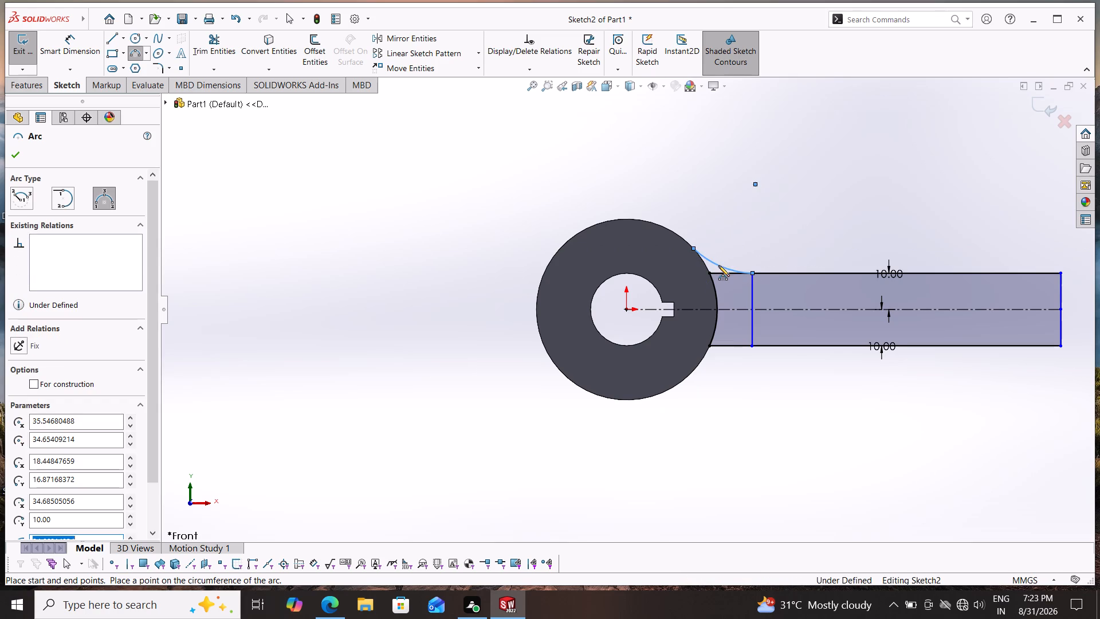
pyautogui.press('Escape')
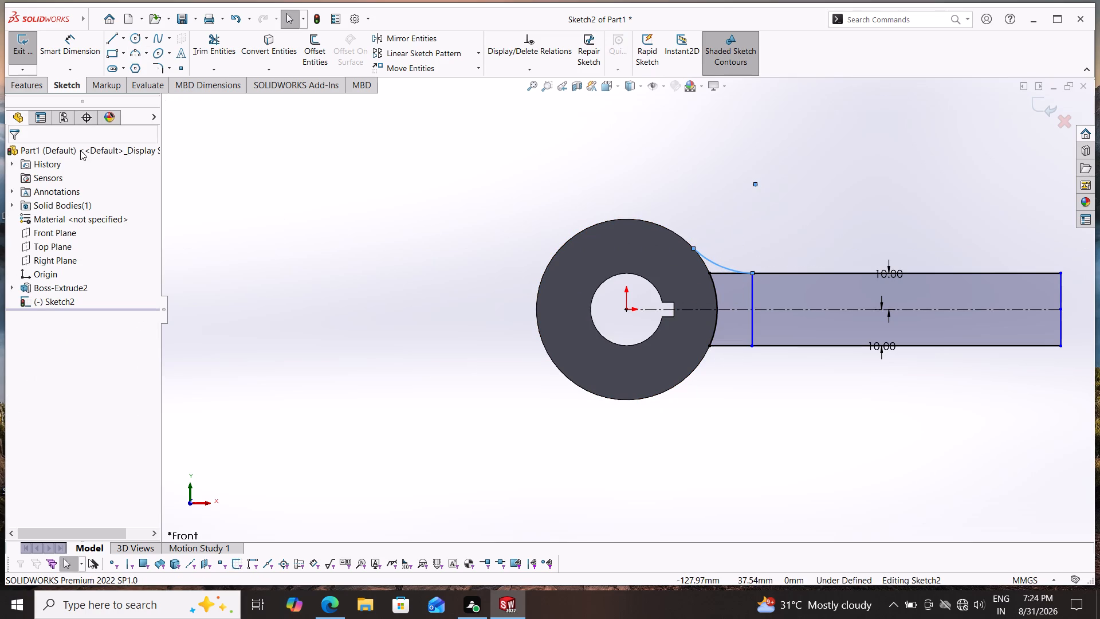
# Convert the hub's circular outer edge into a sketch entity of the arm sketch.
pyautogui.click(268, 41)
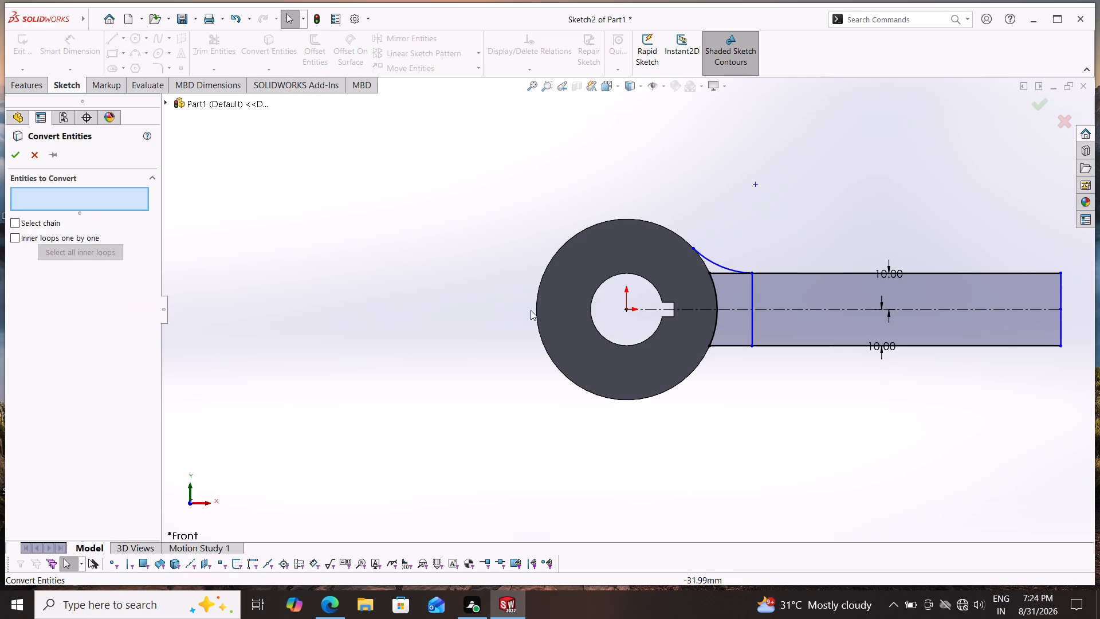
pyautogui.click(630, 219)
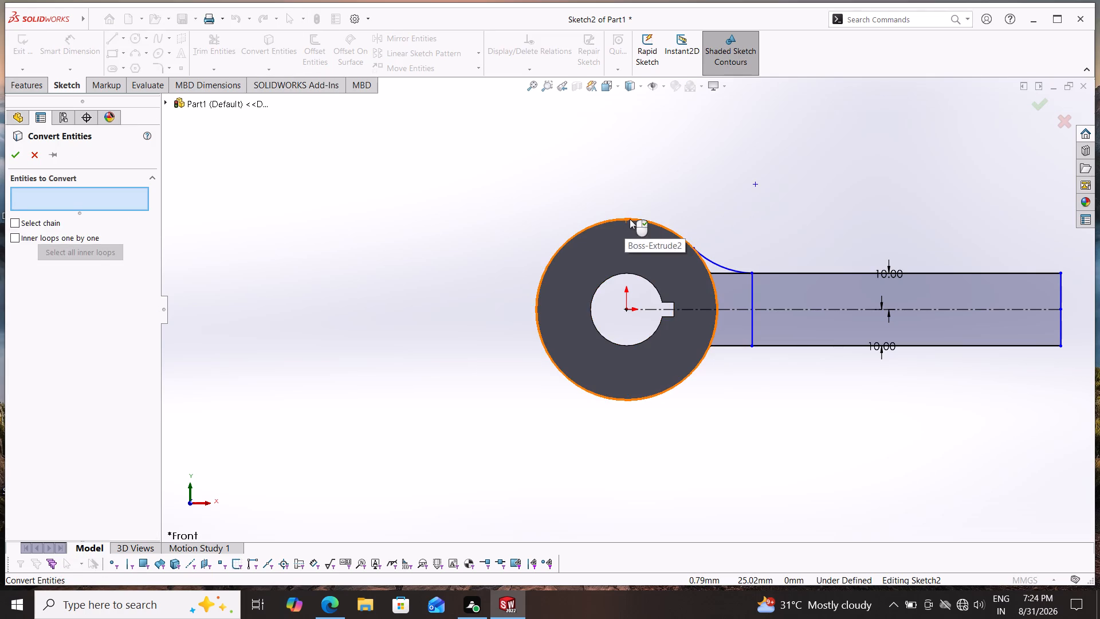
pyautogui.click(17, 155)
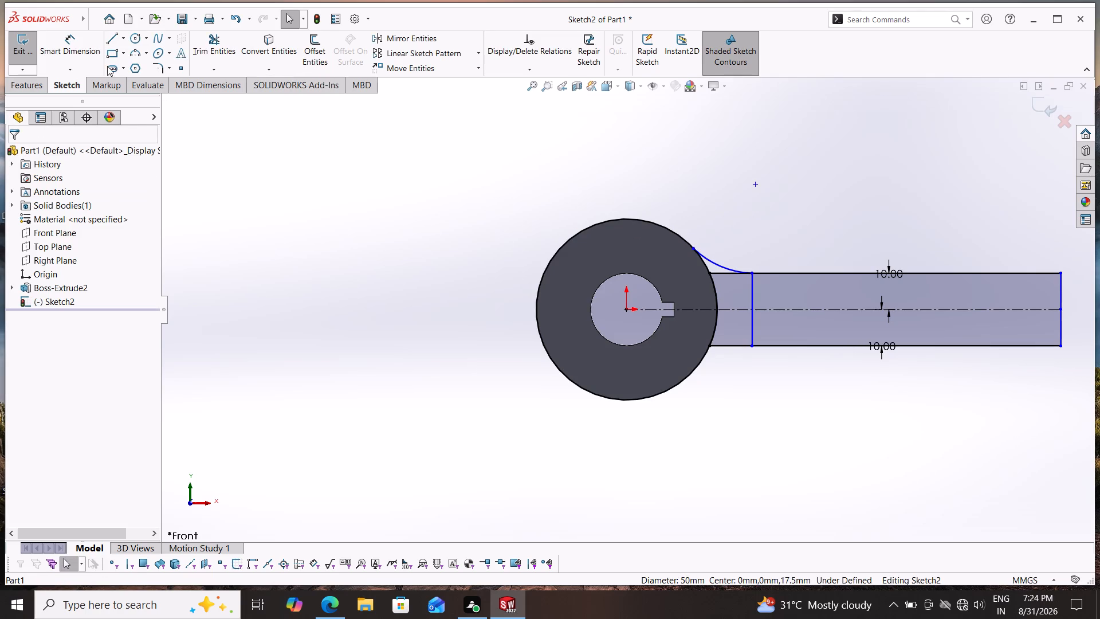
# Dimension the radius of the upper blend arc between hub and arm as 20 mm.
pyautogui.moveTo(78, 46); pyautogui.dragTo(103, 70)
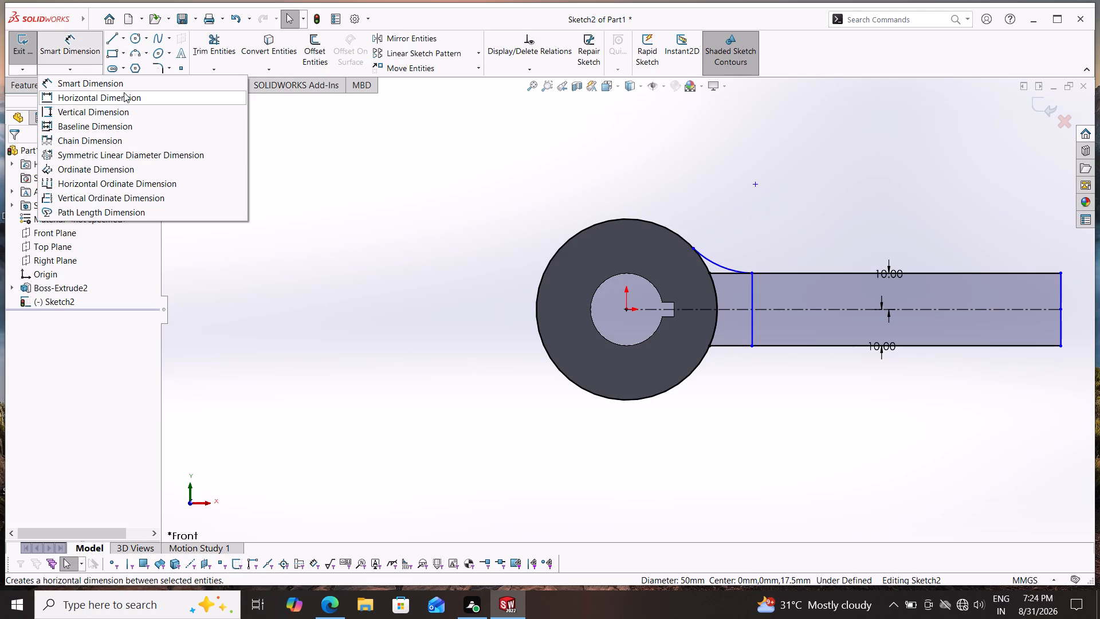
pyautogui.click(128, 86)
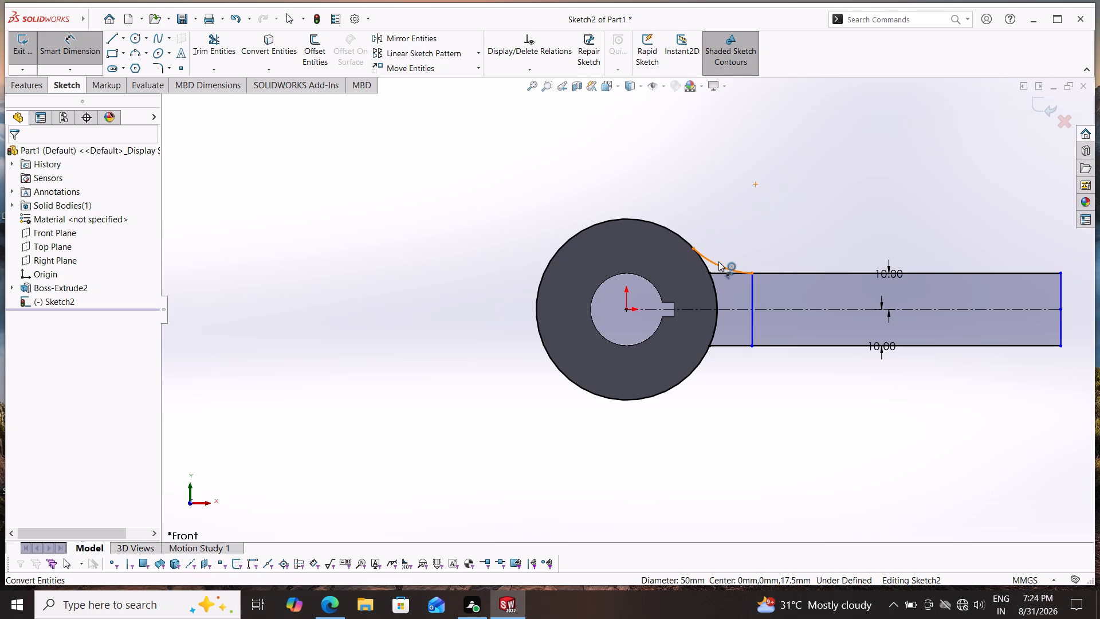
pyautogui.moveTo(716, 263); pyautogui.dragTo(717, 256)
pyautogui.click(744, 214)
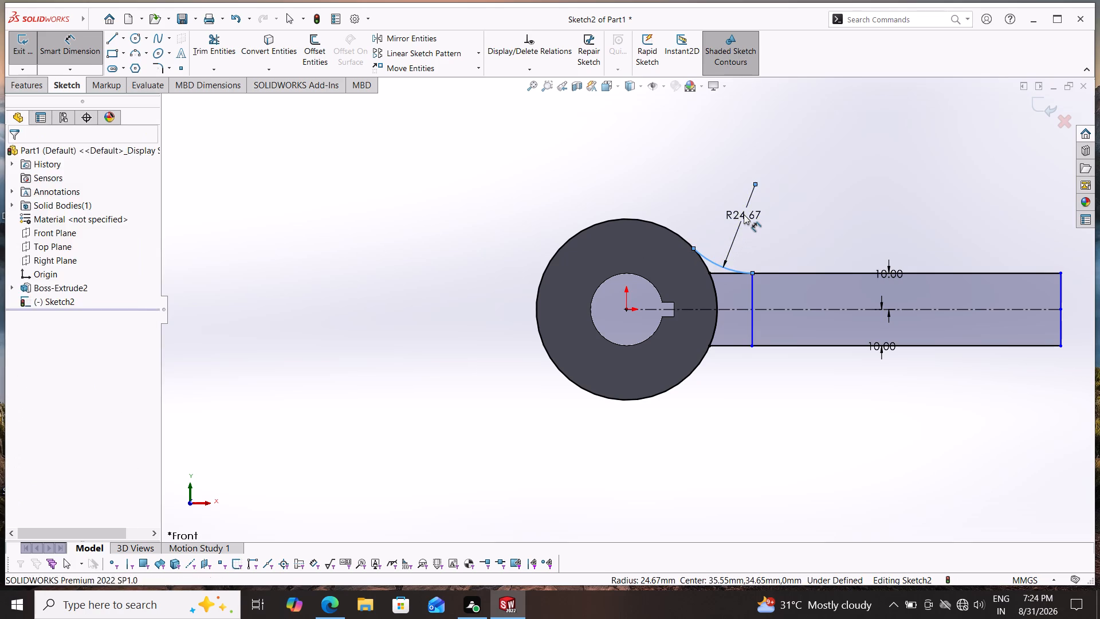
pyautogui.write('20')
pyautogui.press('Return')
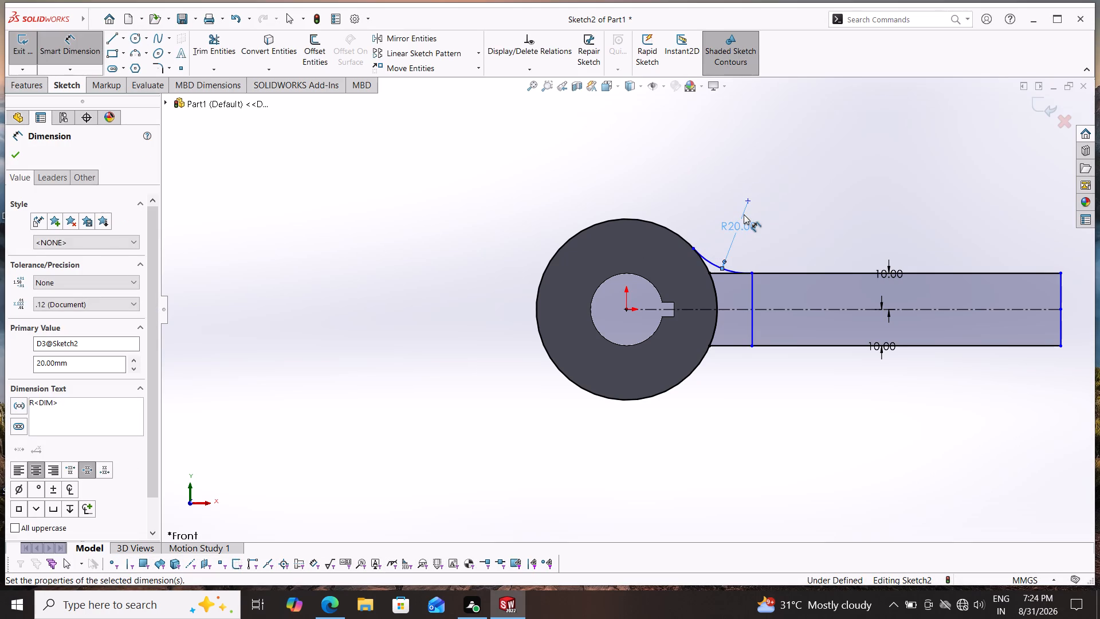
pyautogui.press('Escape')
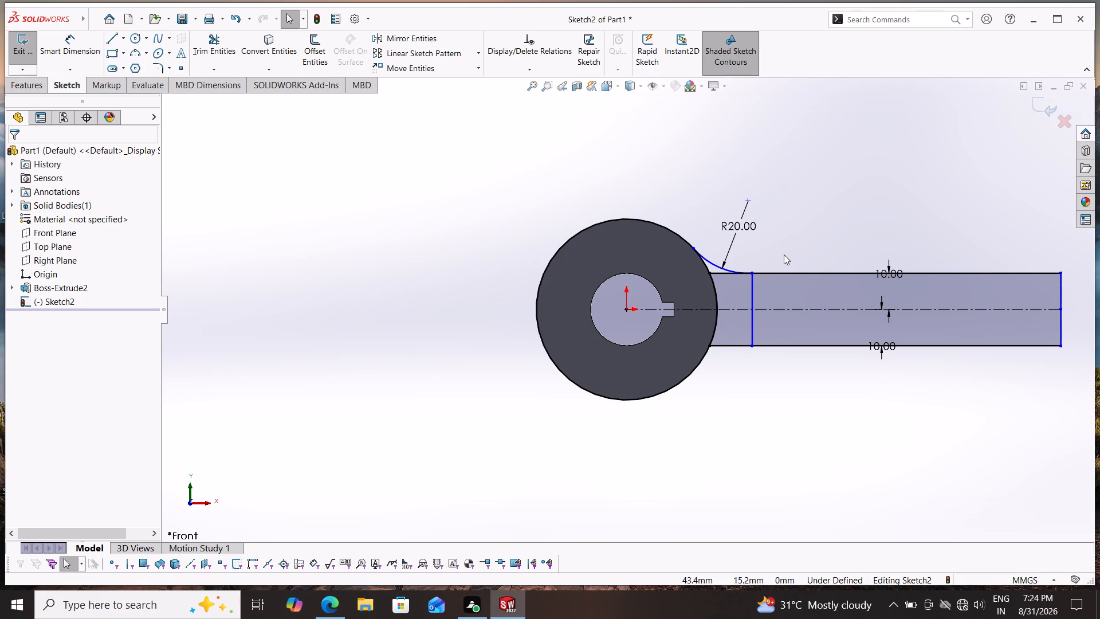
# Add a tangent relation between the converted hub circle and the upper blend arc.
pyautogui.scroll(-1, 780, 260)
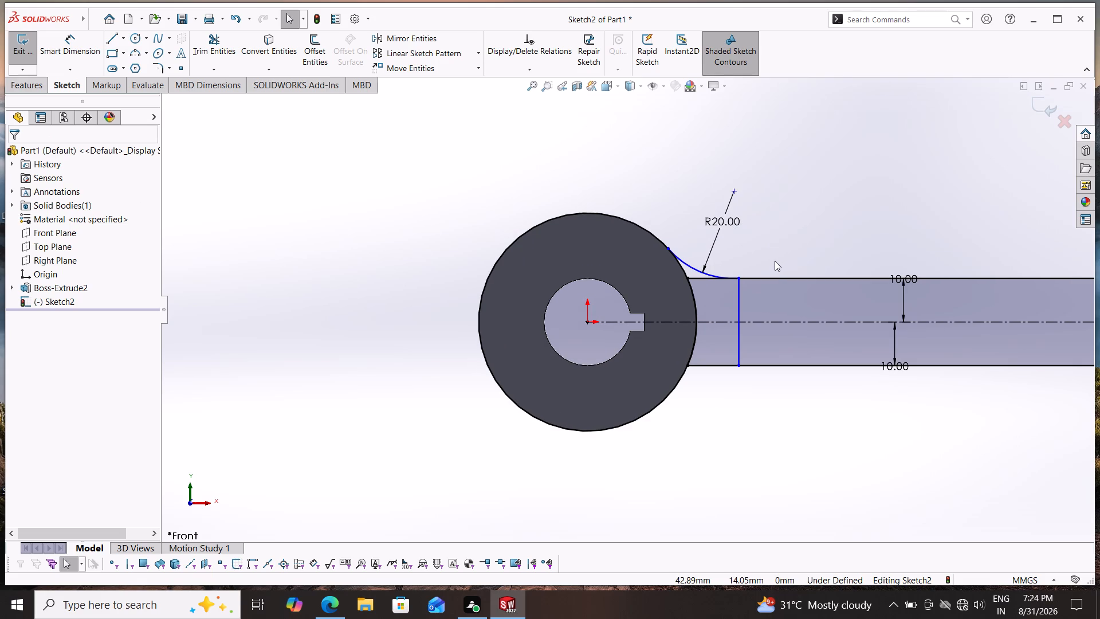
pyautogui.press('Escape')
pyautogui.press('Escape')
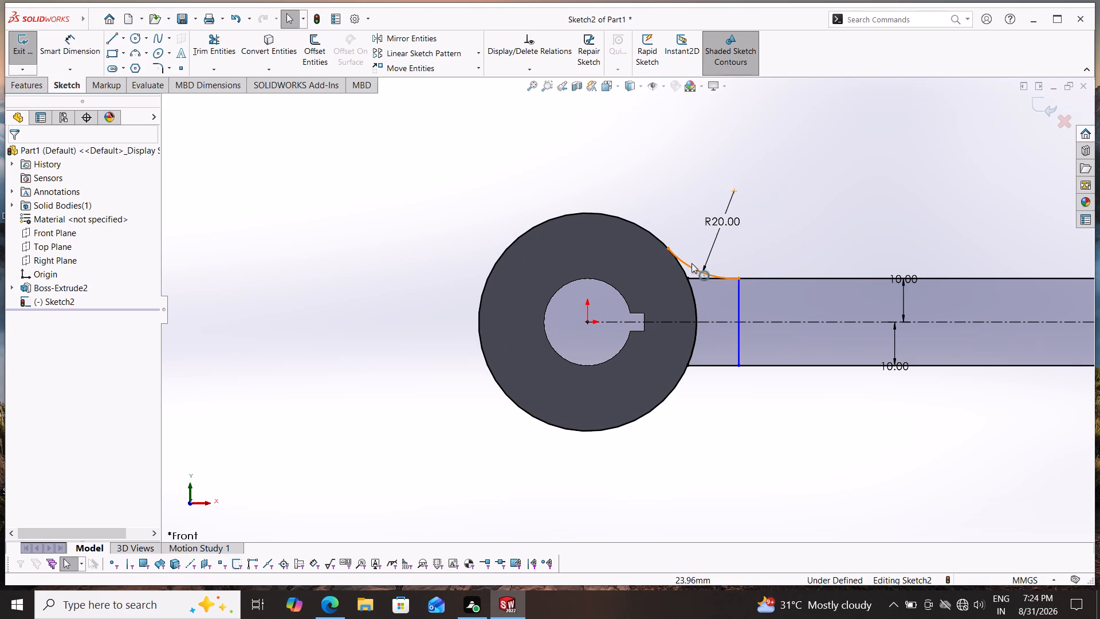
pyautogui.keyDown('shift'); pyautogui.click(658, 243); pyautogui.keyUp('shift')
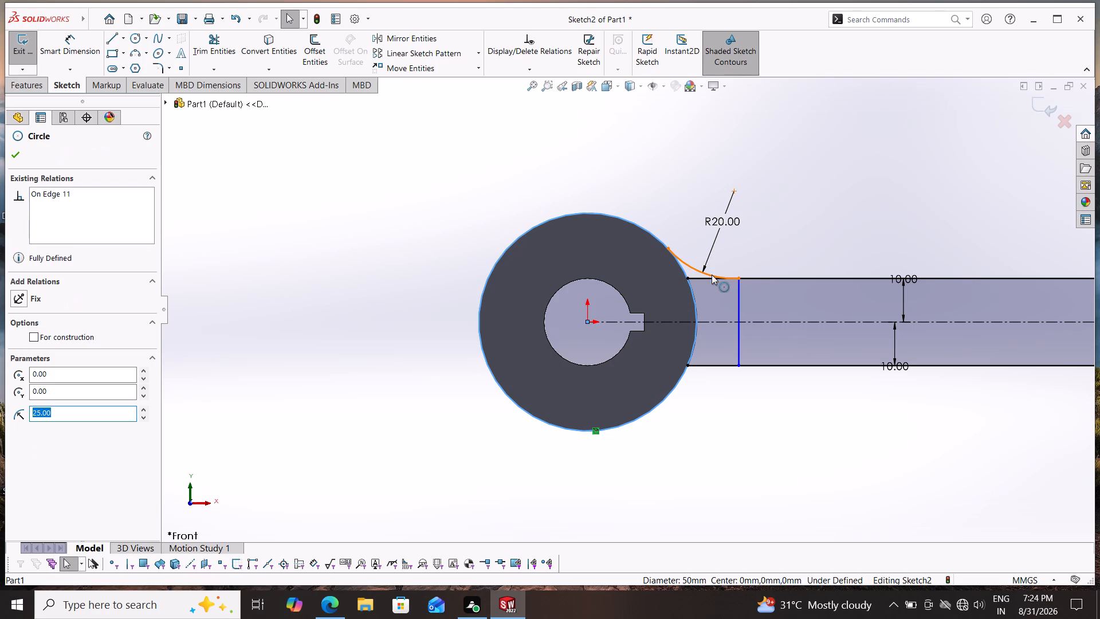
pyautogui.keyDown('shift'); pyautogui.click(712, 275); pyautogui.keyUp('shift')
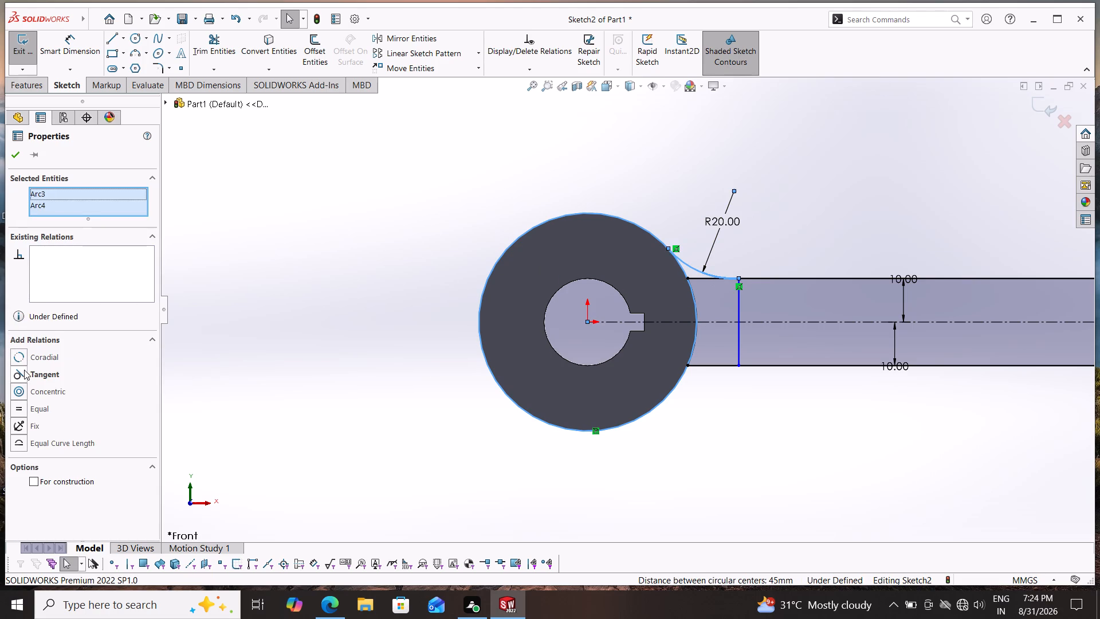
pyautogui.click(25, 372)
pyautogui.click(16, 154)
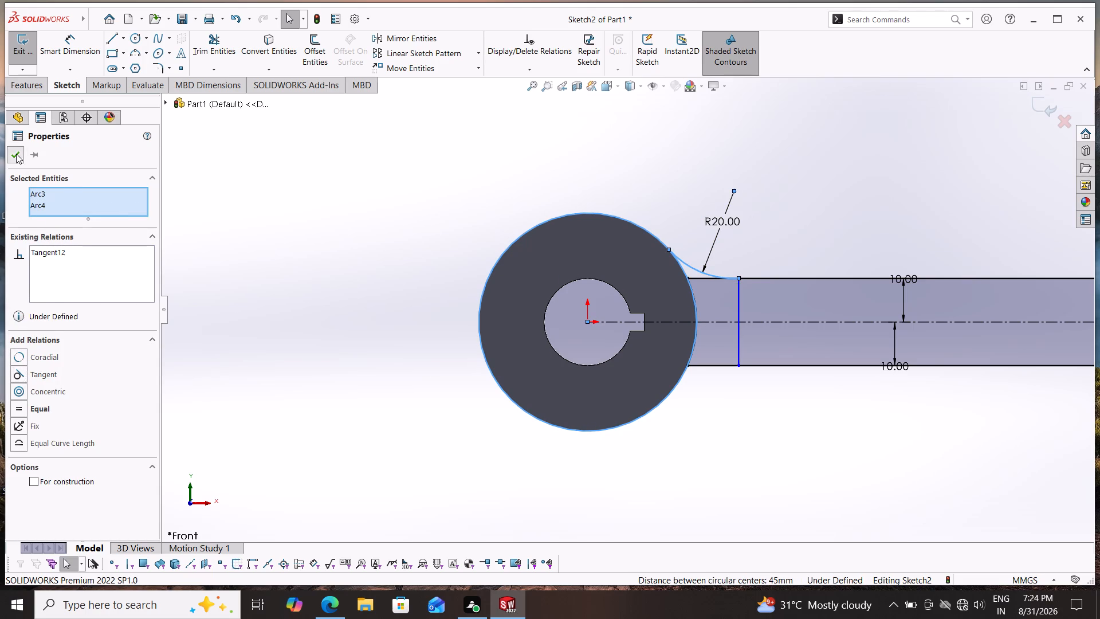
pyautogui.press('Escape')
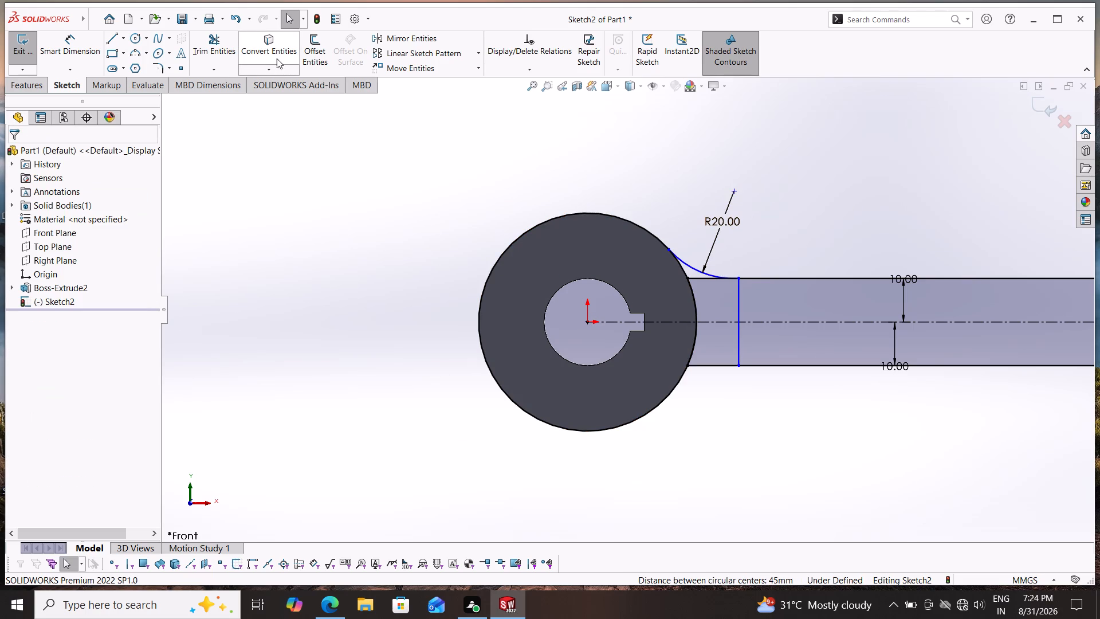
# Mirror the upper blend arc about the arm's horizontal centerline, keeping the original.
pyautogui.click(434, 37)
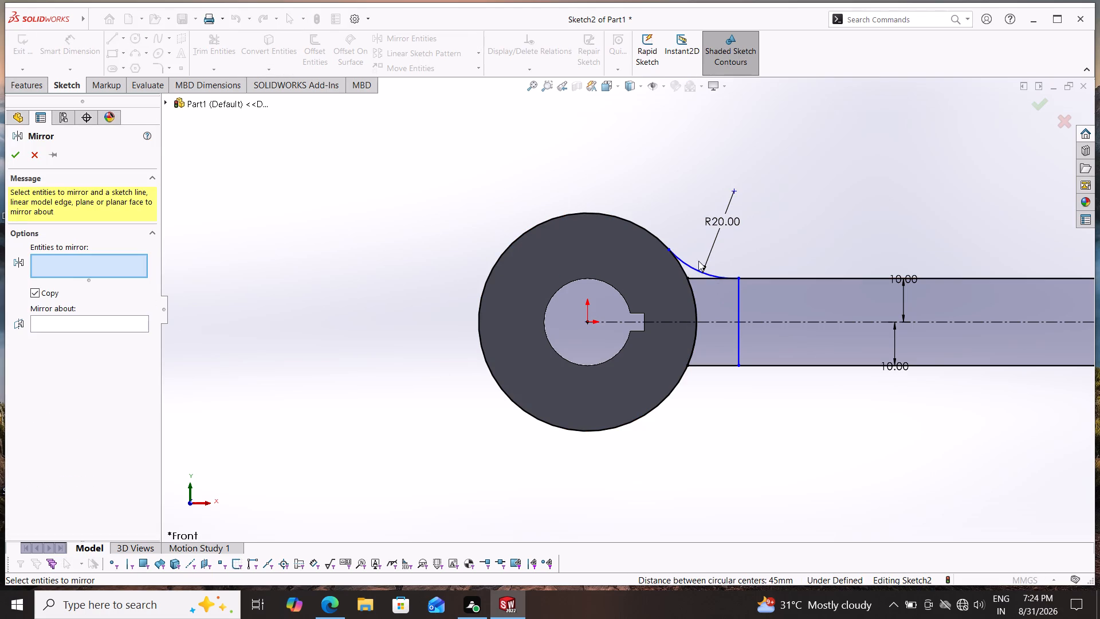
pyautogui.click(693, 267)
pyautogui.click(60, 320)
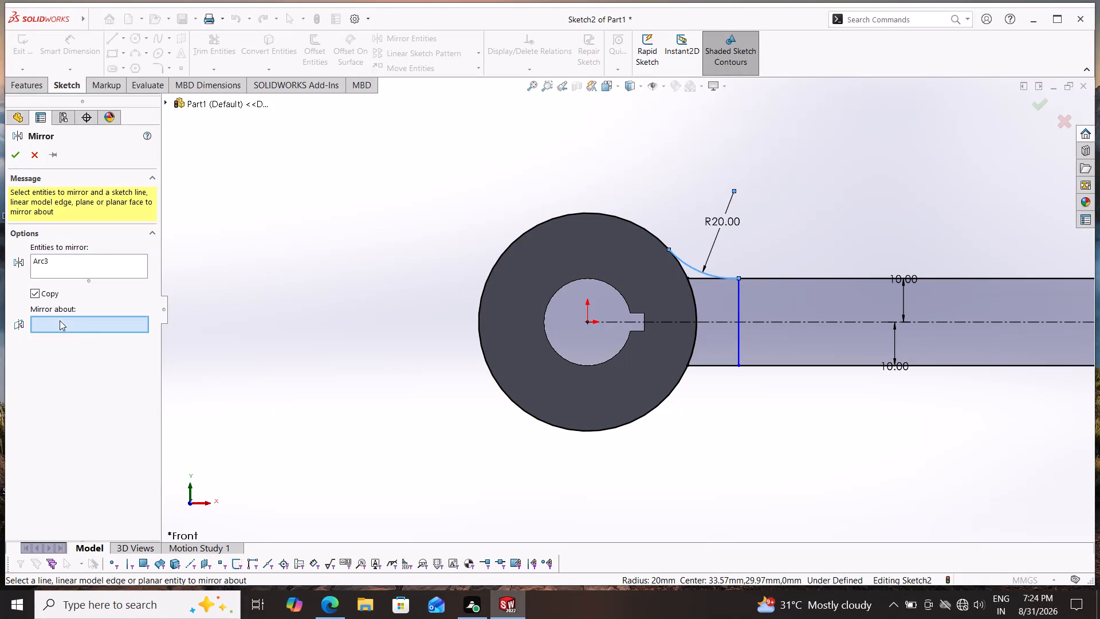
pyautogui.click(718, 319)
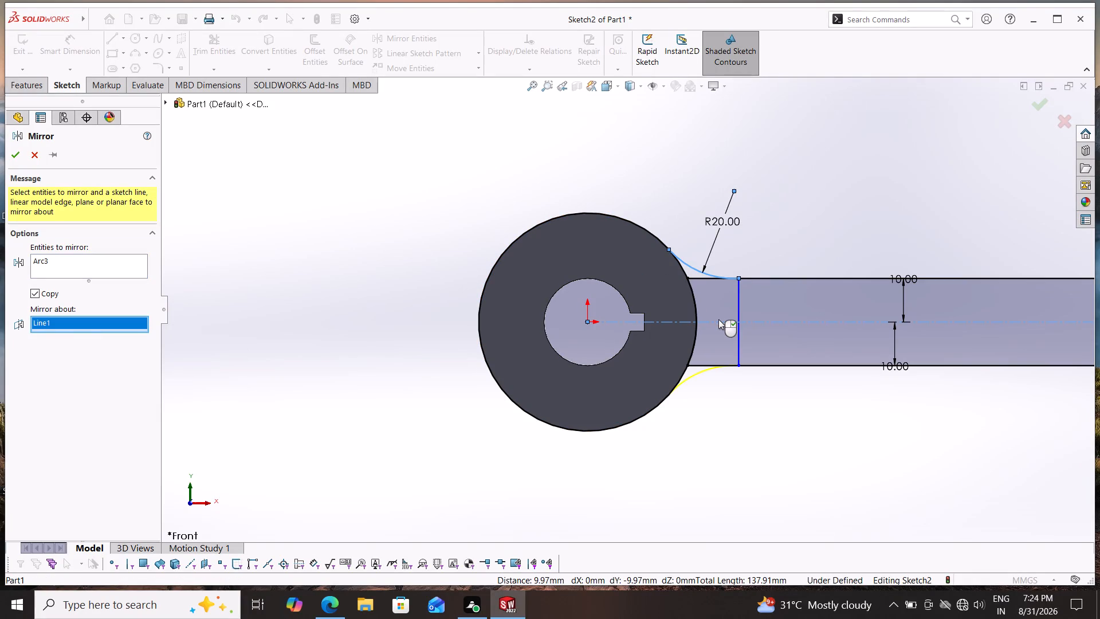
pyautogui.scroll(4, 747, 384)
pyautogui.scroll(-2, 681, 346)
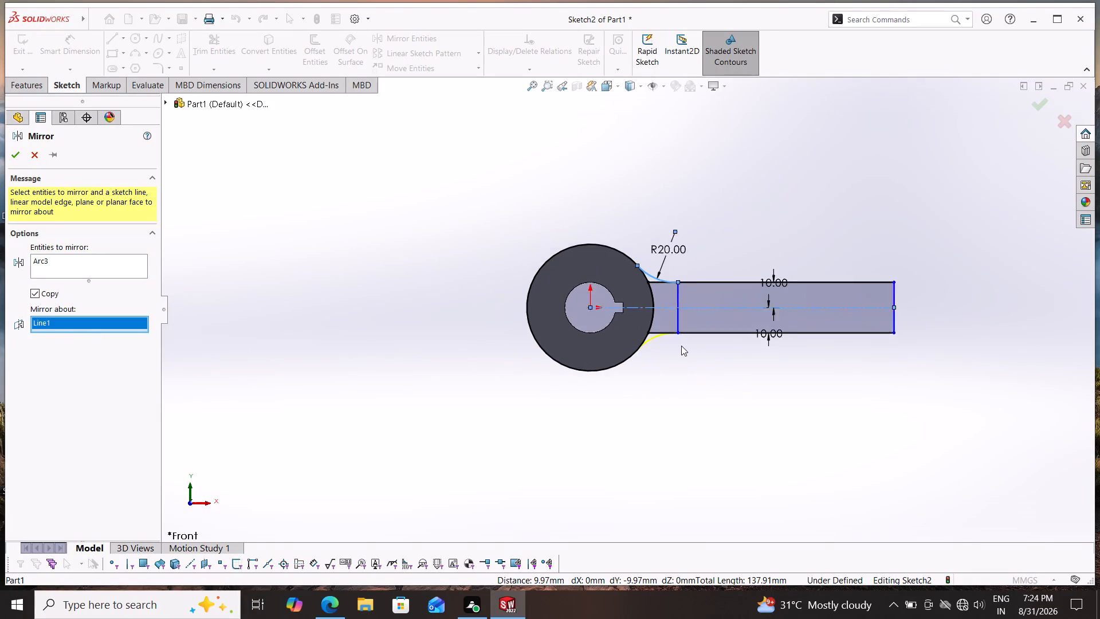
pyautogui.scroll(-3, 681, 346)
pyautogui.click(7, 157)
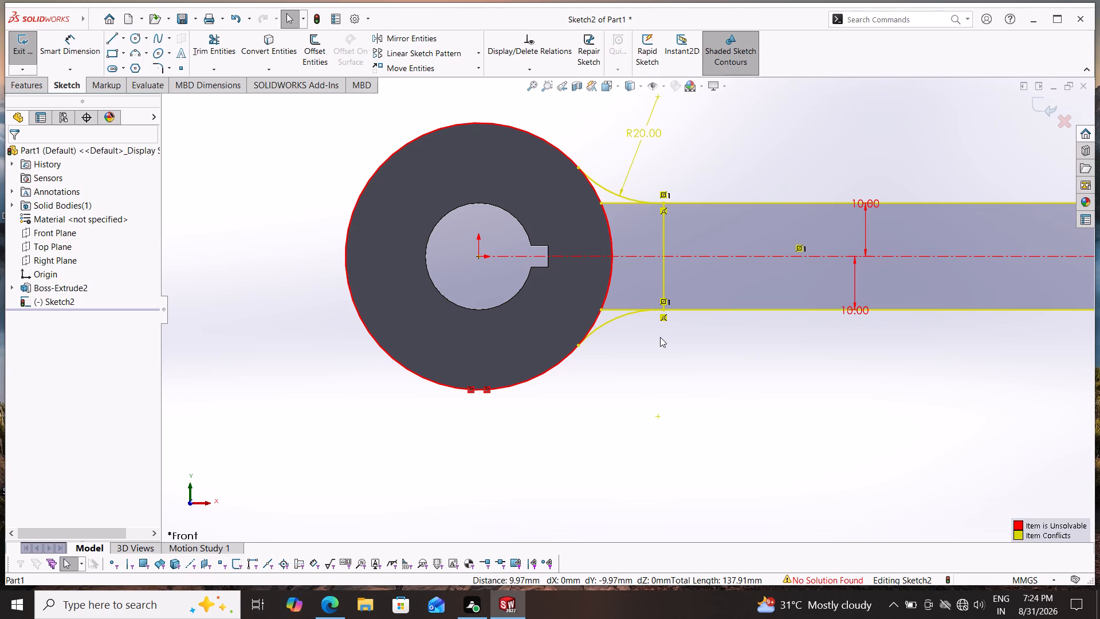
# Delete the 10 mm dimension between the centerline and the arm's lower edge line.
pyautogui.scroll(1, 707, 329)
pyautogui.scroll(-2, 701, 303)
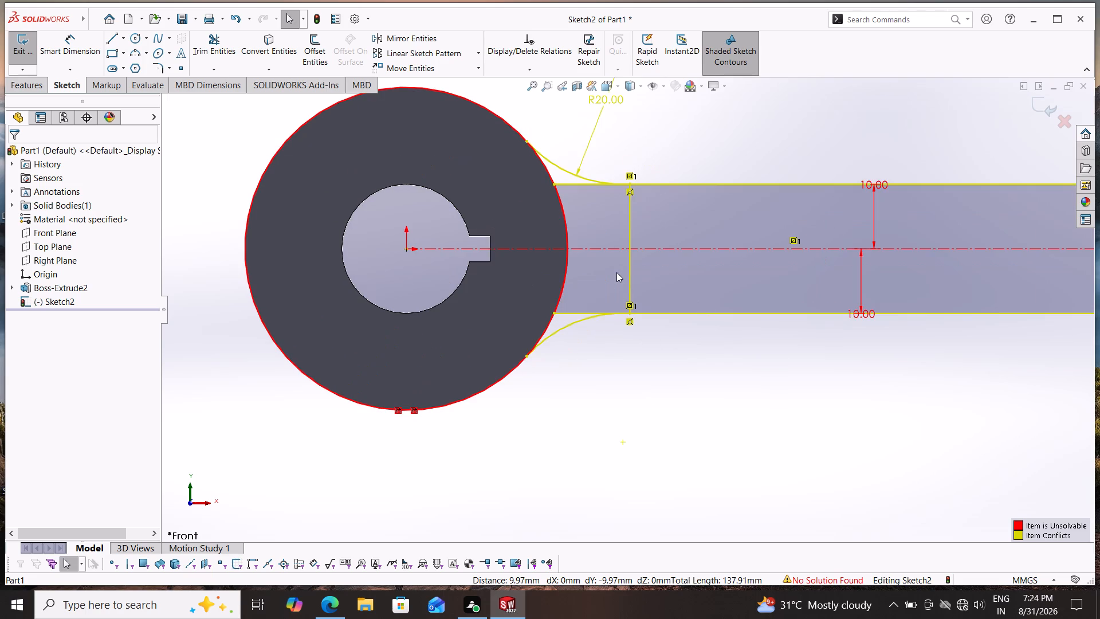
pyautogui.click(630, 262)
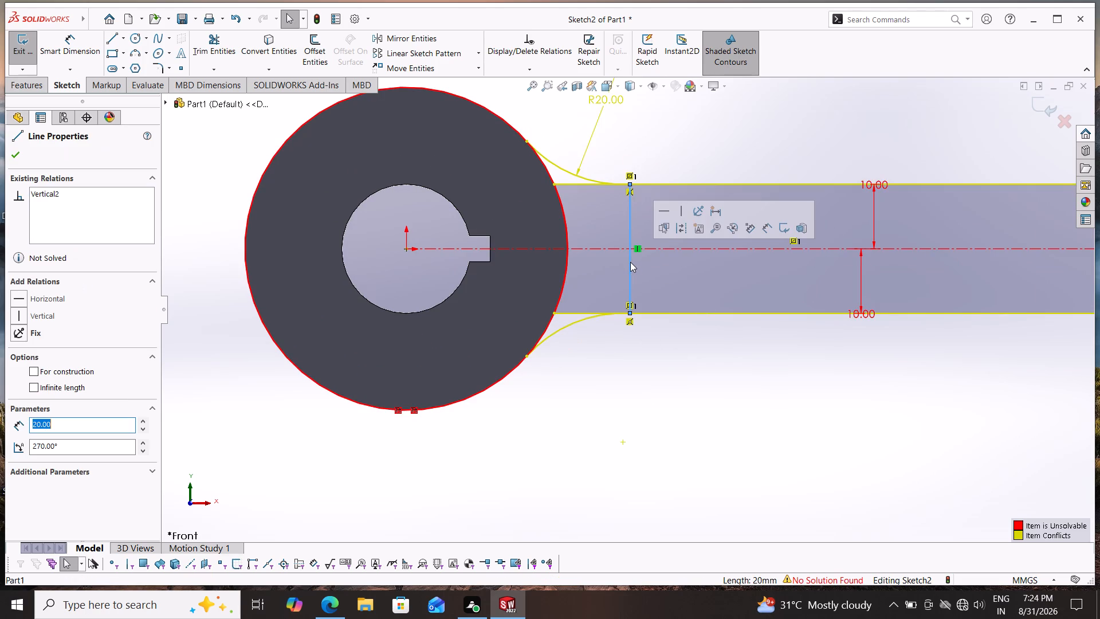
pyautogui.click(860, 281)
pyautogui.press('Delete')
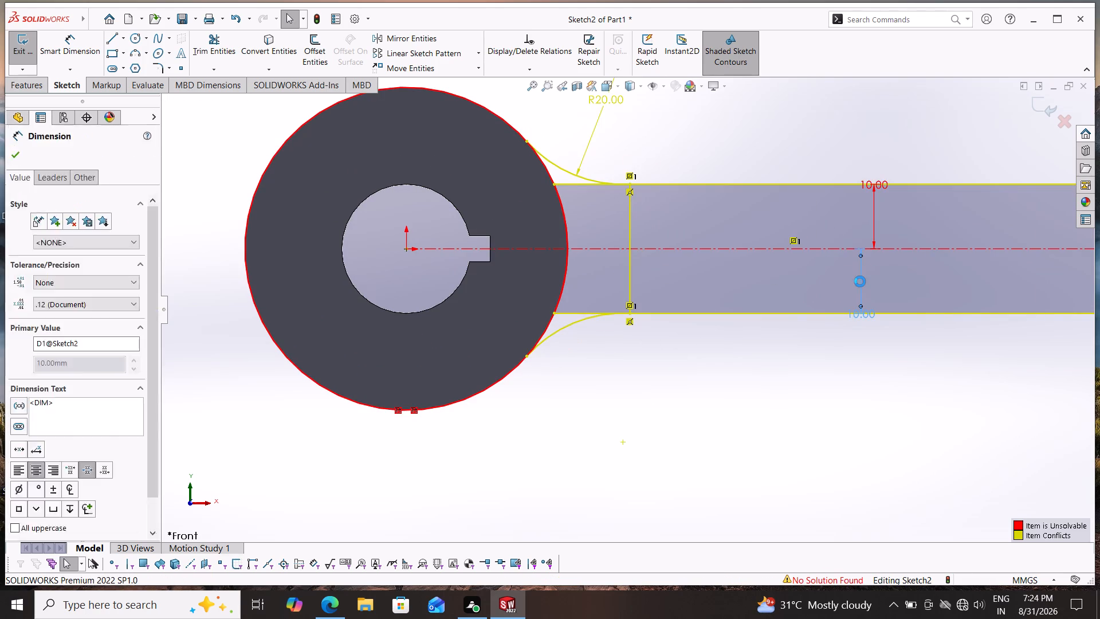
# Trim away the hub circle outside the blend area and the upper and lower arm line segments between hub and arcs.
pyautogui.scroll(2, 687, 381)
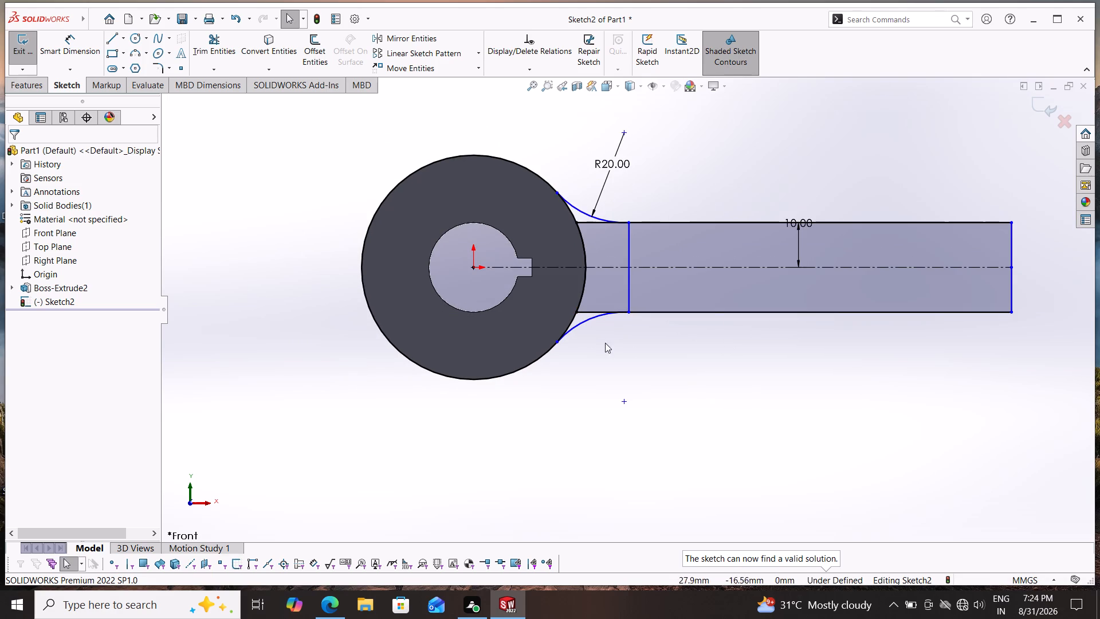
pyautogui.scroll(-2, 635, 344)
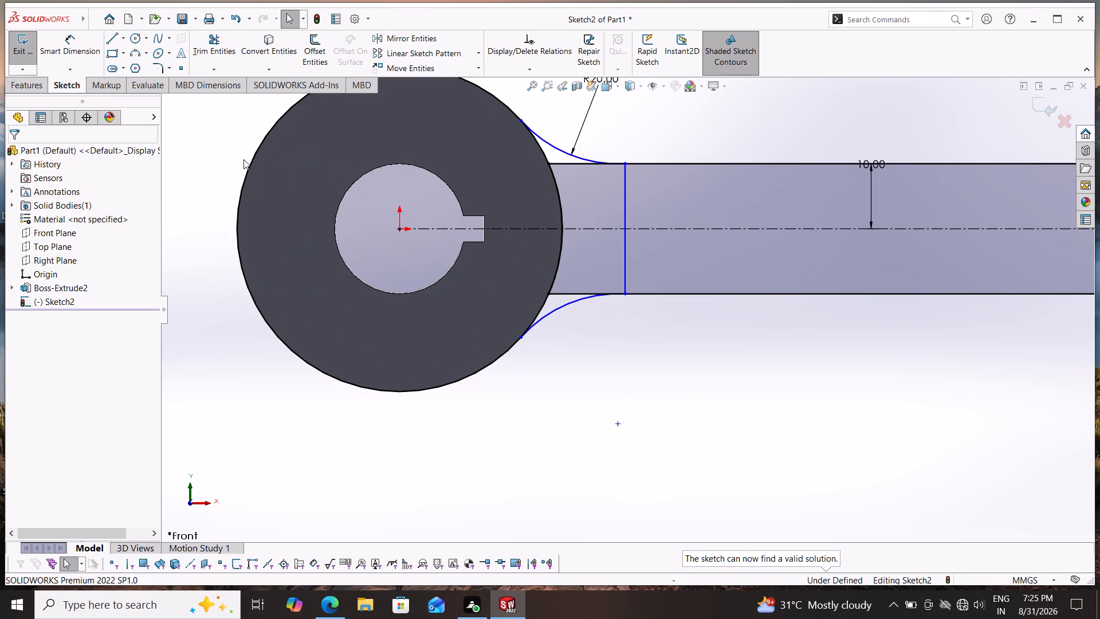
pyautogui.click(214, 47)
pyautogui.moveTo(222, 363); pyautogui.dragTo(281, 312)
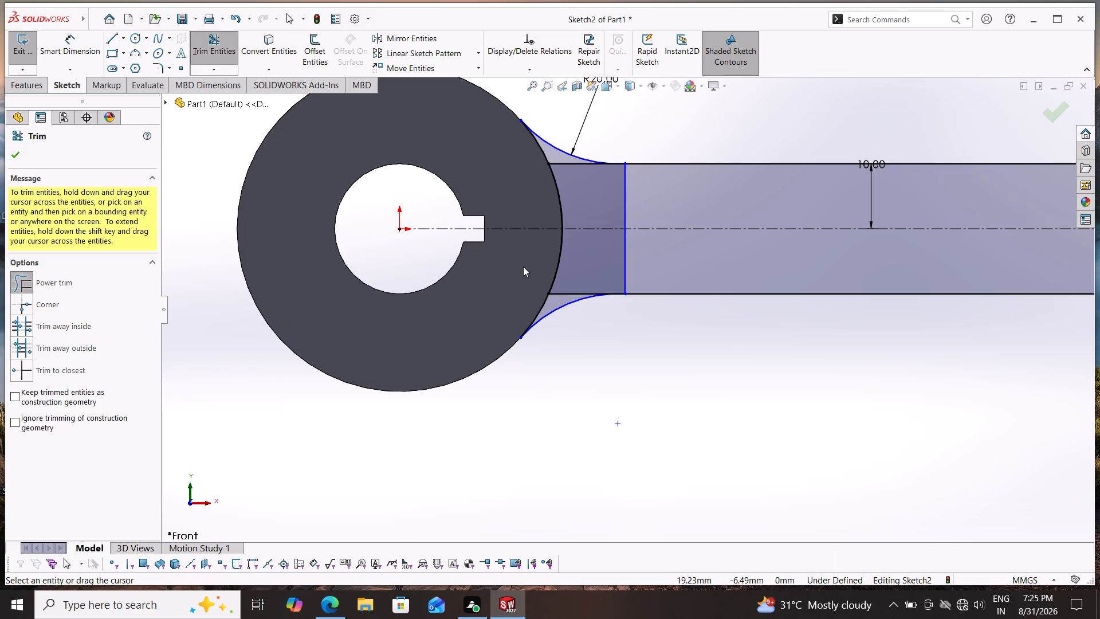
pyautogui.moveTo(550, 152); pyautogui.dragTo(561, 172)
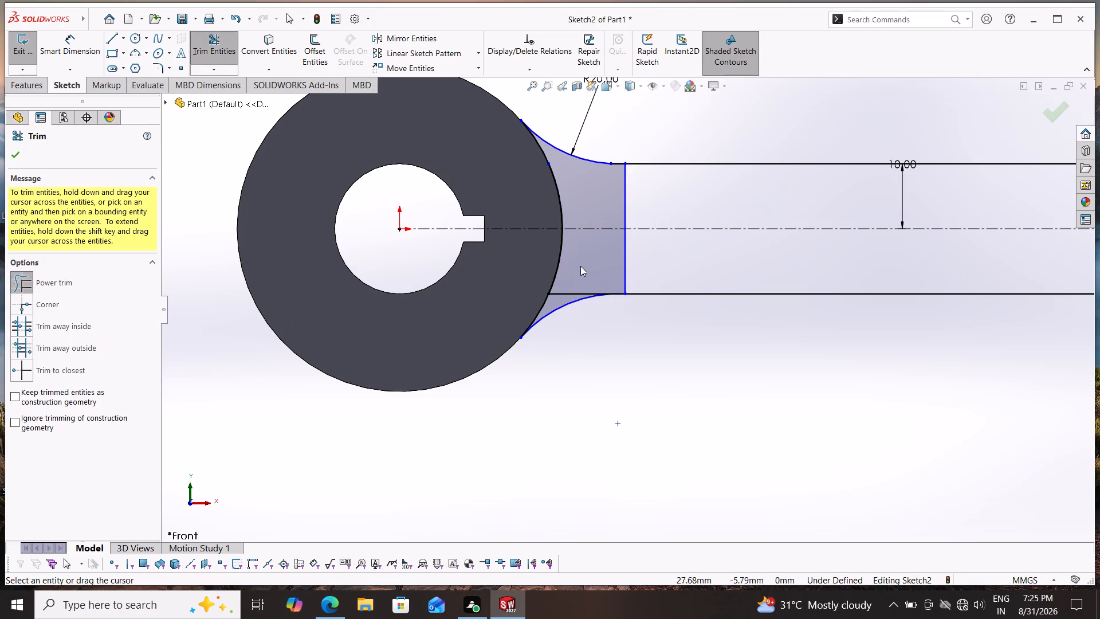
pyautogui.moveTo(580, 266); pyautogui.dragTo(562, 295)
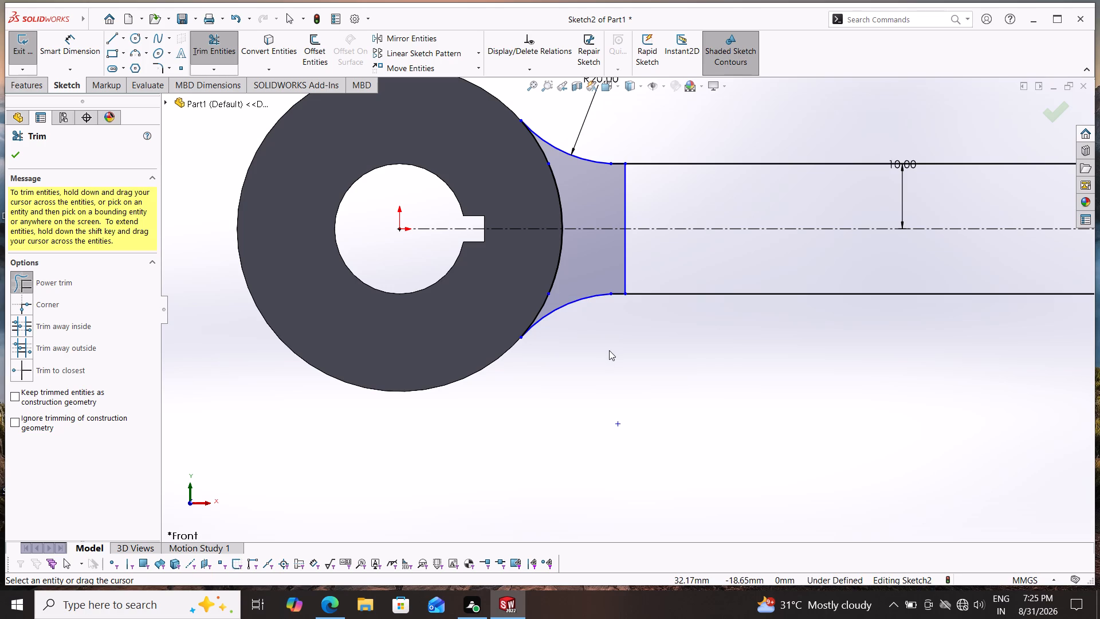
pyautogui.press('Escape')
pyautogui.press('Escape')
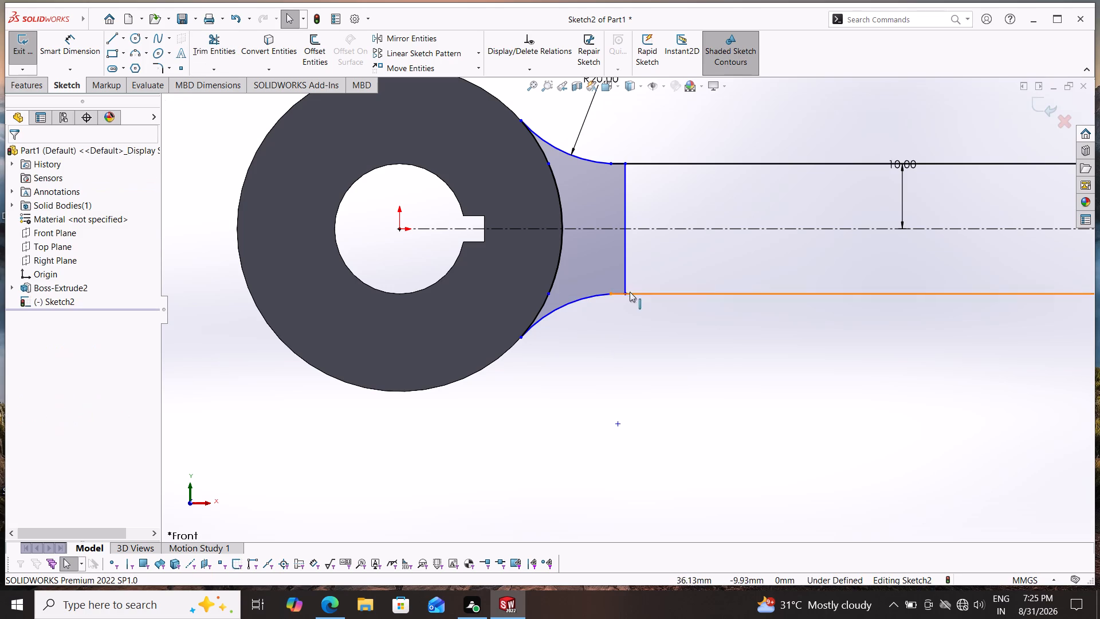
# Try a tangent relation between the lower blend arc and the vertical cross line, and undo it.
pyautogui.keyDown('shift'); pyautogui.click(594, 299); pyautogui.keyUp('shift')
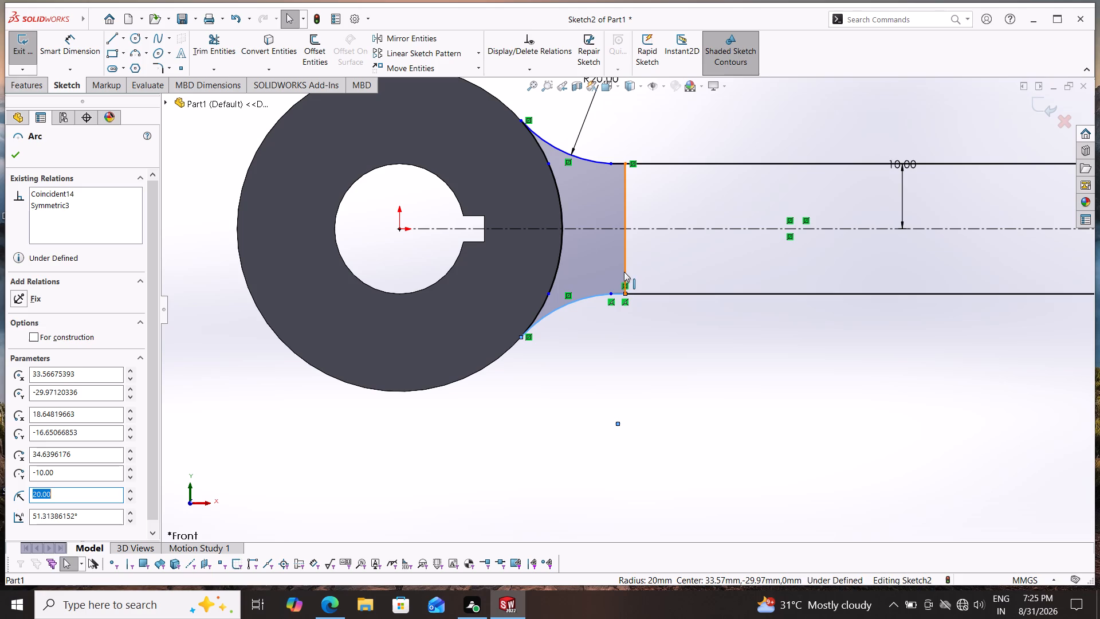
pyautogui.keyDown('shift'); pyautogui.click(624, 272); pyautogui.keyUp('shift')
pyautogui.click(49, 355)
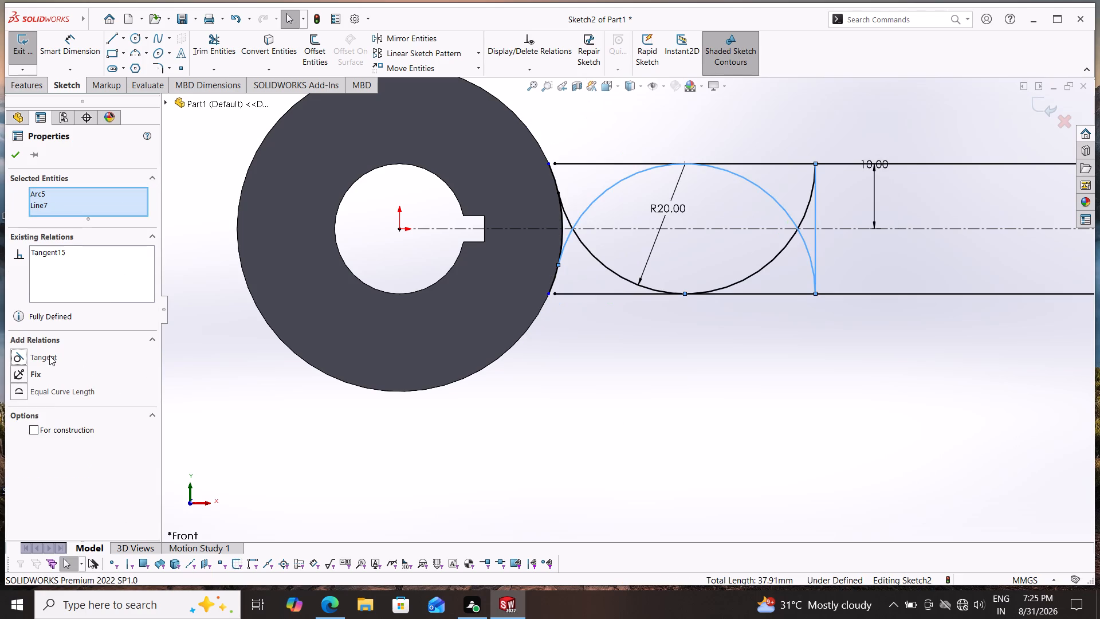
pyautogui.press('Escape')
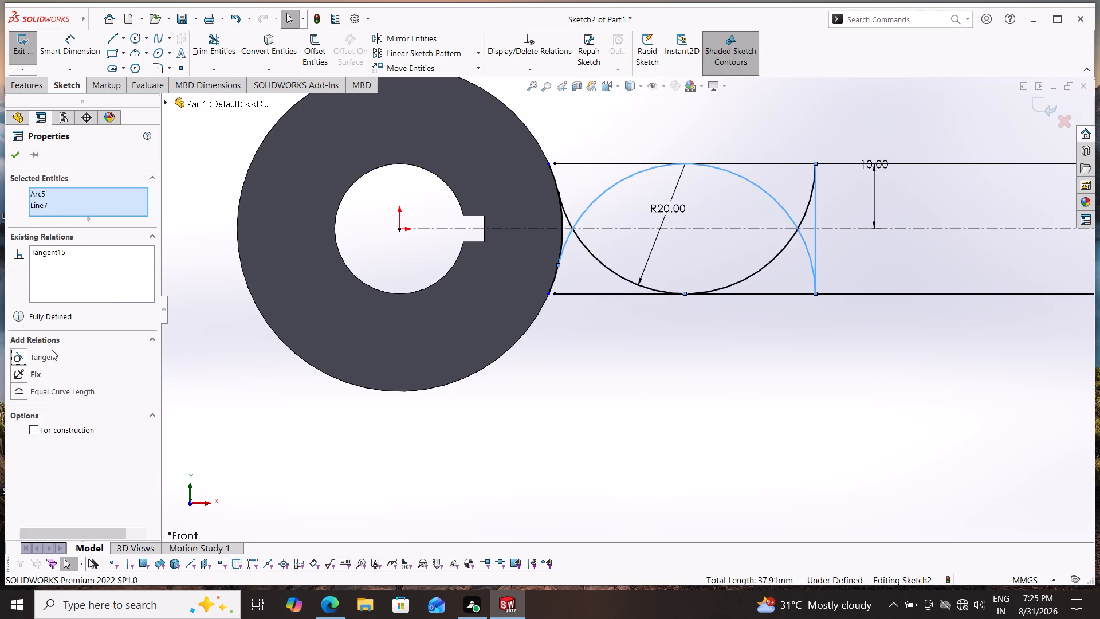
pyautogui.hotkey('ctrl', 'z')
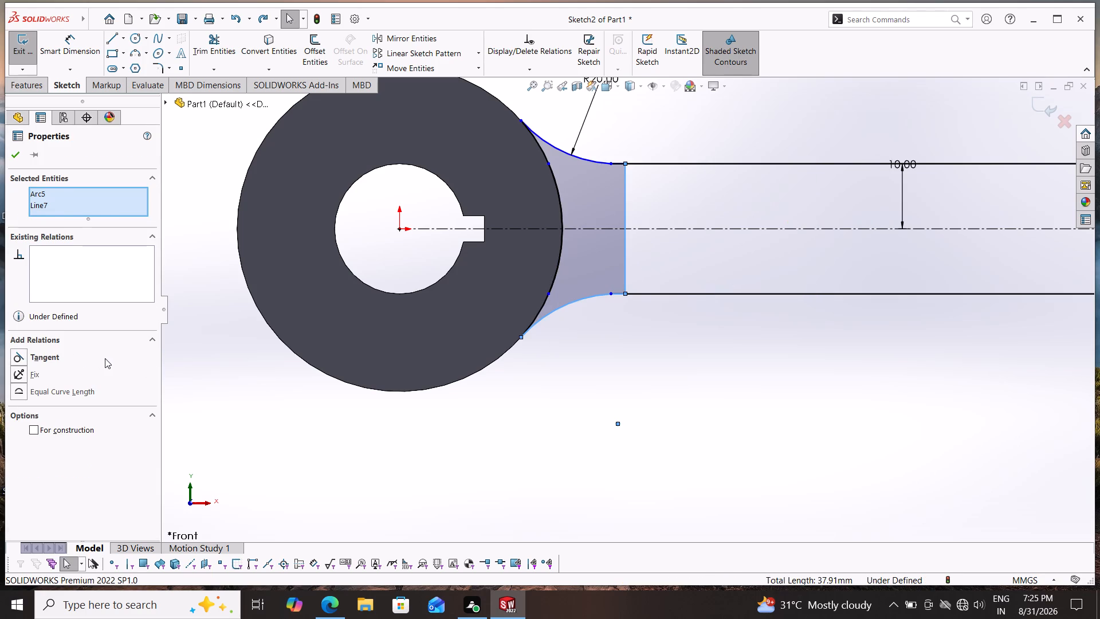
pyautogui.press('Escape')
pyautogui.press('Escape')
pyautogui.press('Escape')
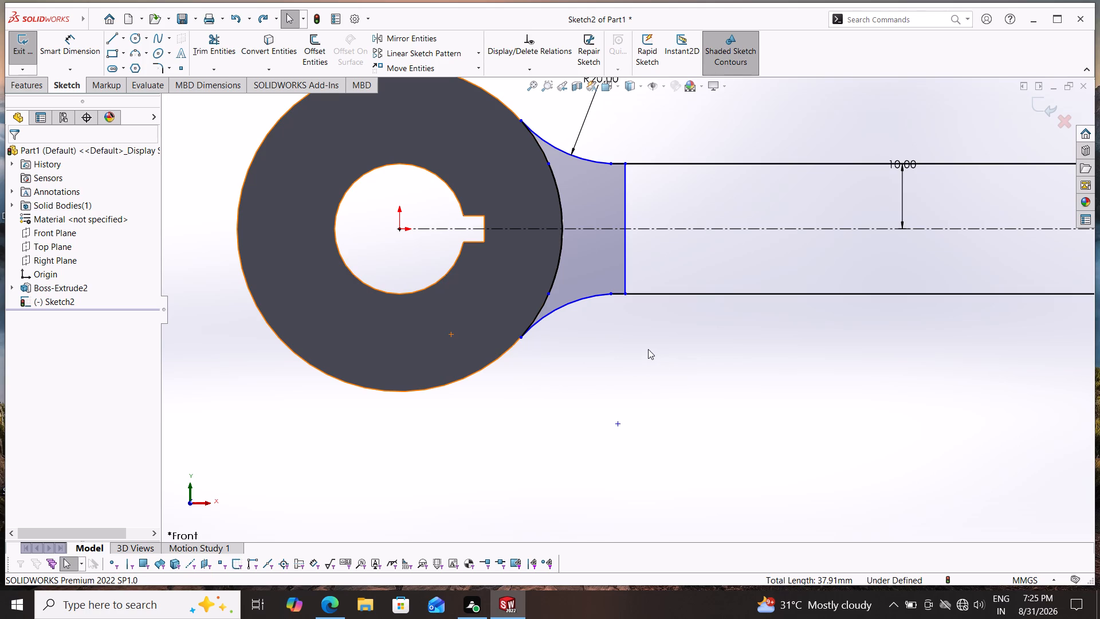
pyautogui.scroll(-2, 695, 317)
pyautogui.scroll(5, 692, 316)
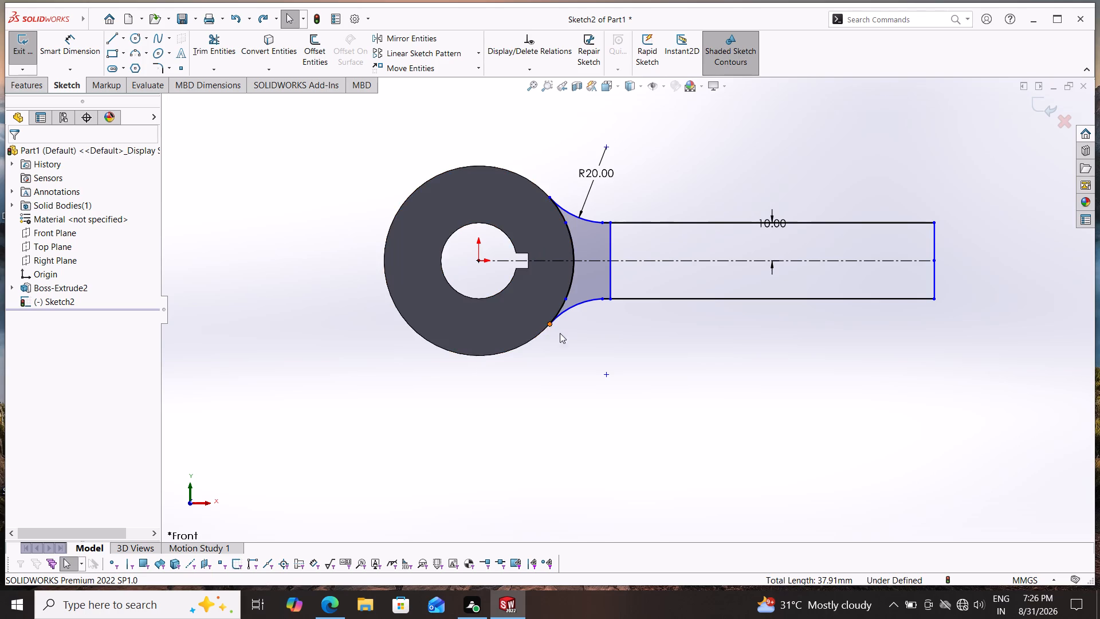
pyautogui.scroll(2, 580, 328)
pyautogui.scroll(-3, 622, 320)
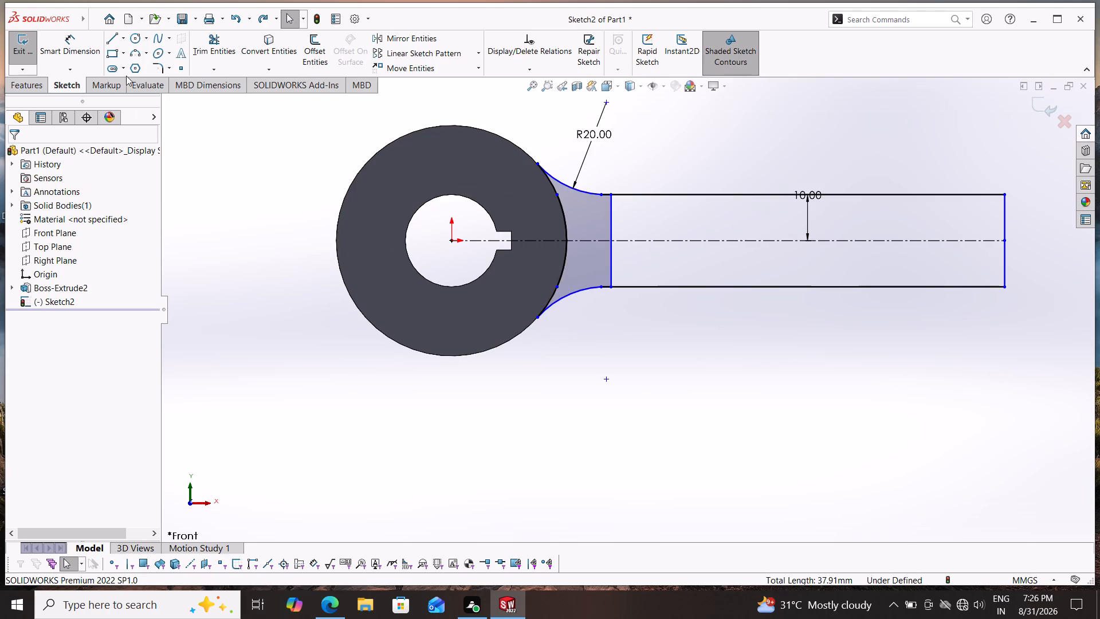
# Trim away the lower blend arc, the arm's long edges and end line, and the vertical cross line below the centerline.
pyautogui.click(209, 32)
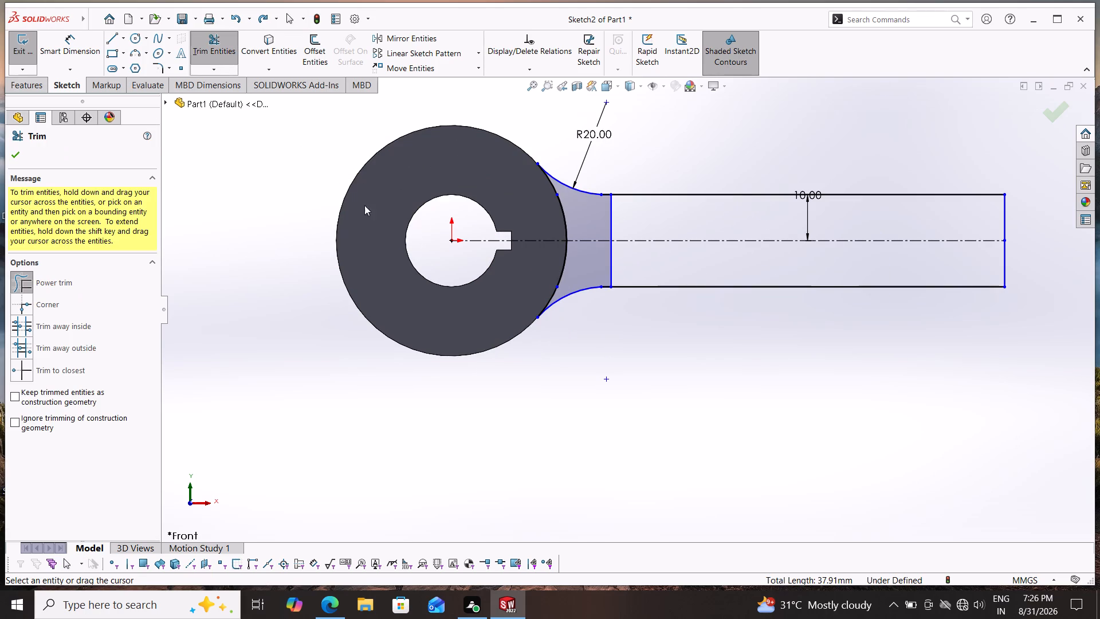
pyautogui.moveTo(607, 323); pyautogui.dragTo(558, 287)
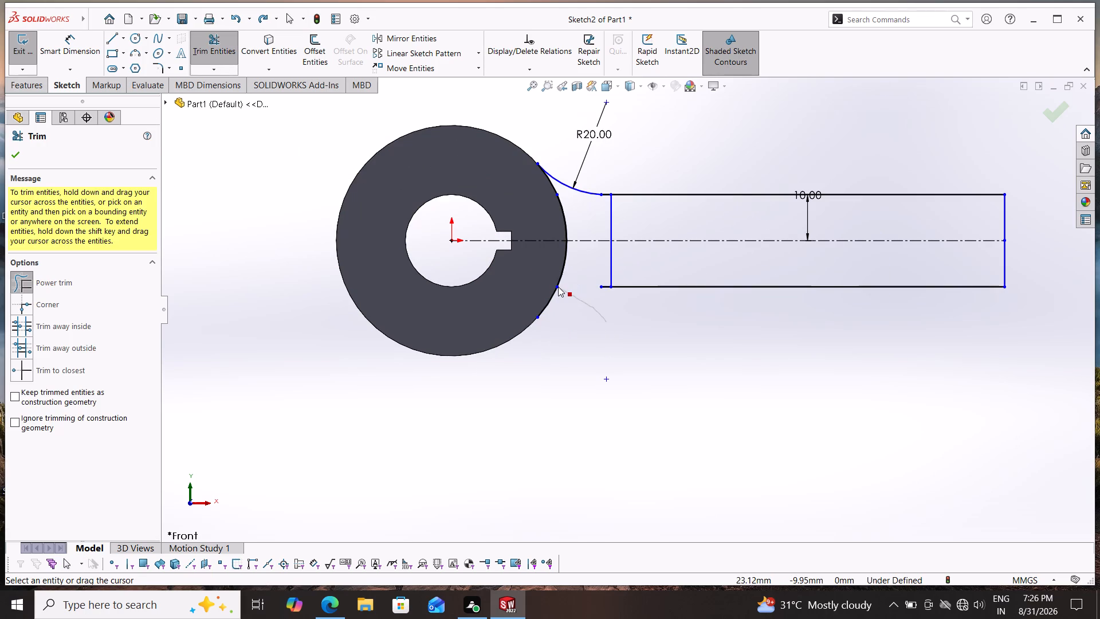
pyautogui.moveTo(558, 287); pyautogui.dragTo(604, 279)
pyautogui.moveTo(604, 279); pyautogui.dragTo(608, 290)
pyautogui.moveTo(646, 315); pyautogui.dragTo(668, 277)
pyautogui.moveTo(670, 151); pyautogui.dragTo(673, 205)
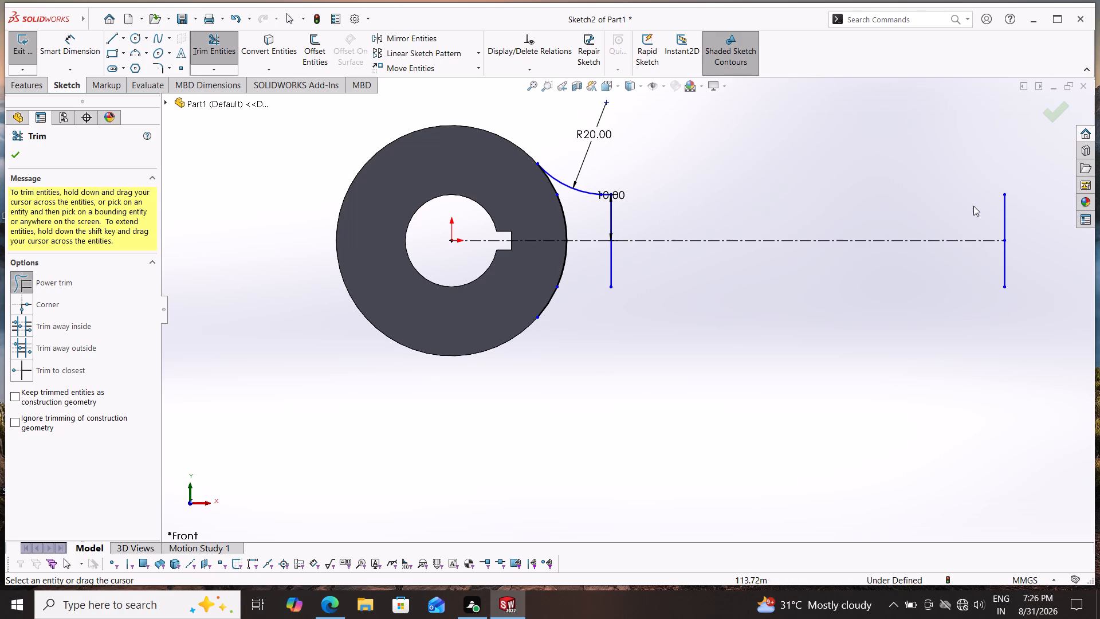
pyautogui.moveTo(973, 206); pyautogui.dragTo(1013, 205)
pyautogui.moveTo(1030, 256); pyautogui.dragTo(984, 264)
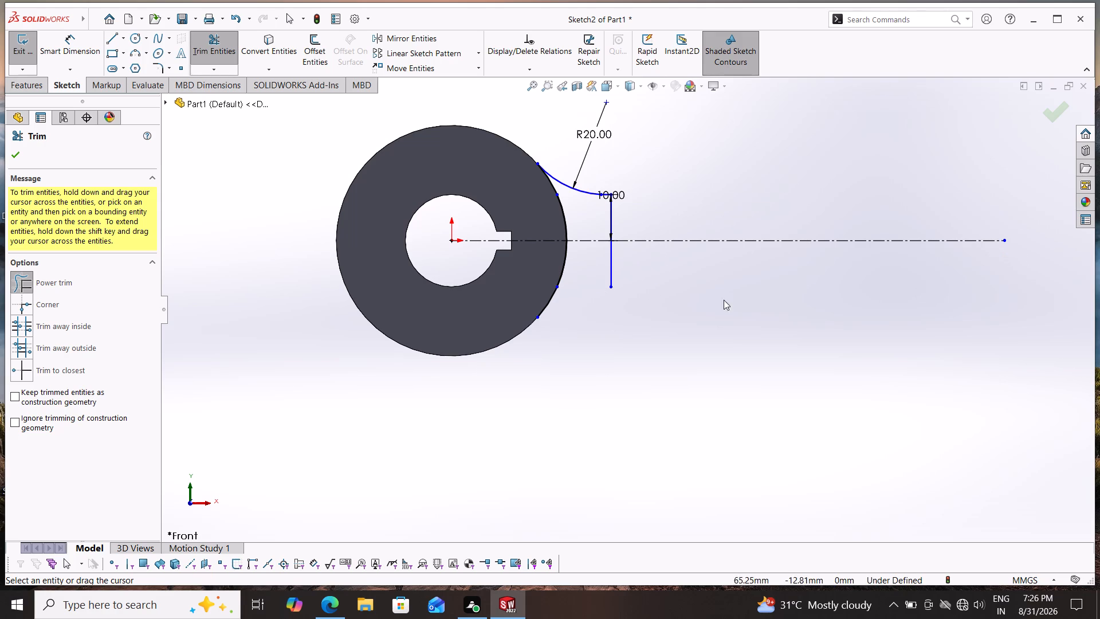
pyautogui.moveTo(596, 269); pyautogui.dragTo(635, 264)
pyautogui.click(7, 154)
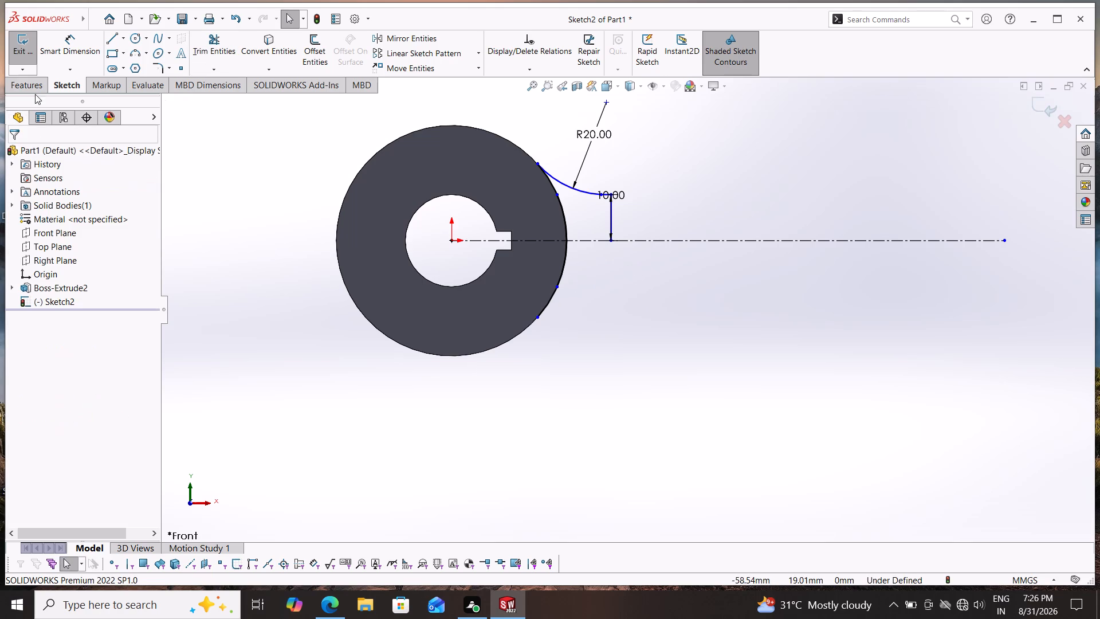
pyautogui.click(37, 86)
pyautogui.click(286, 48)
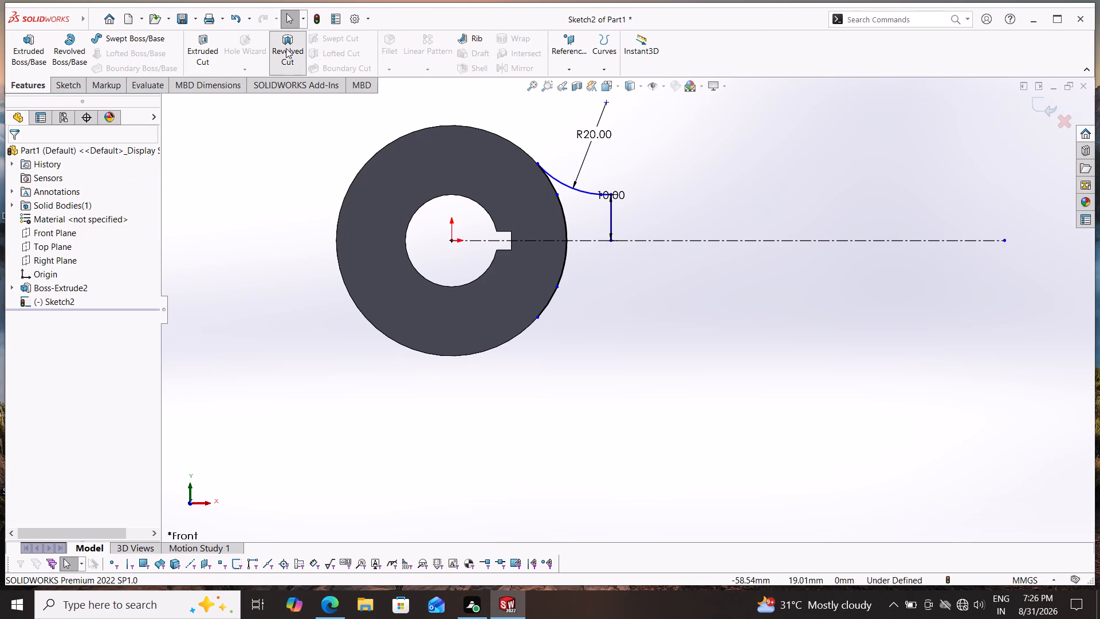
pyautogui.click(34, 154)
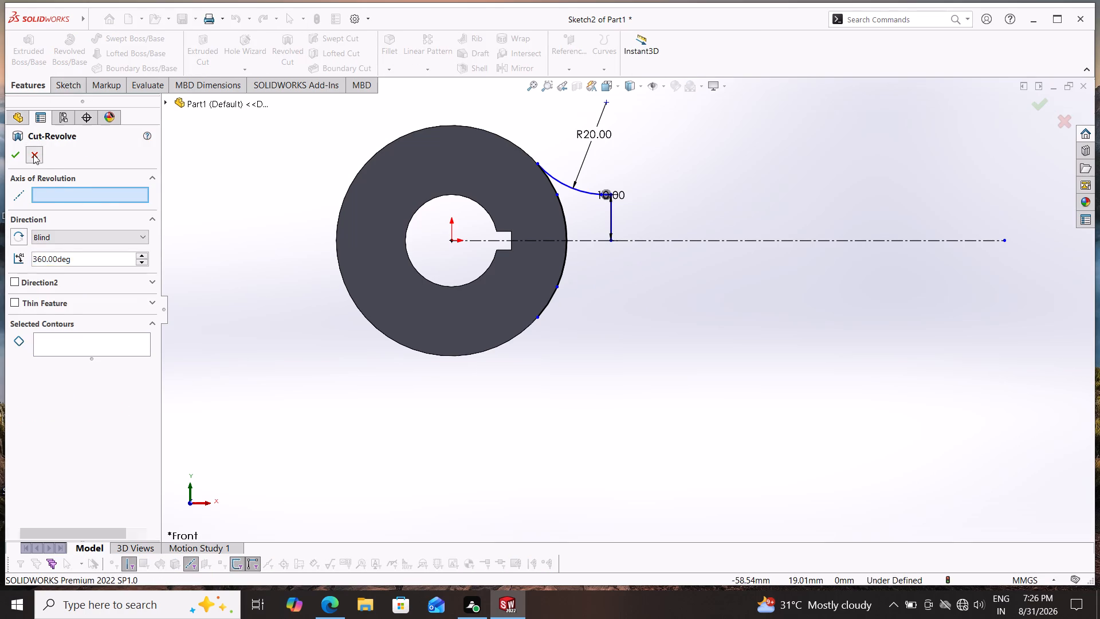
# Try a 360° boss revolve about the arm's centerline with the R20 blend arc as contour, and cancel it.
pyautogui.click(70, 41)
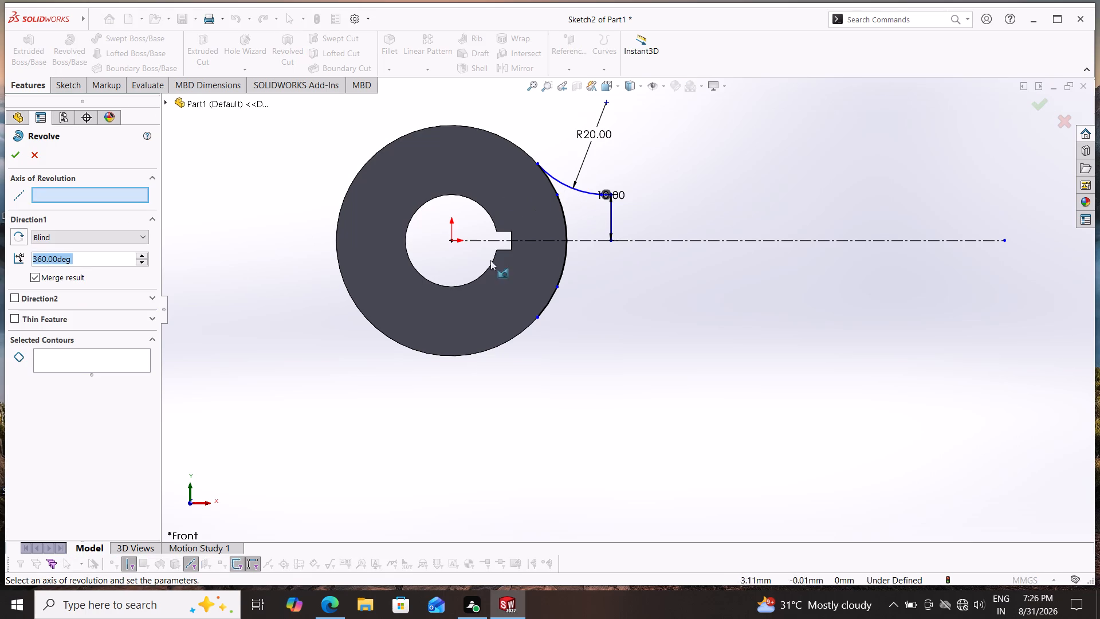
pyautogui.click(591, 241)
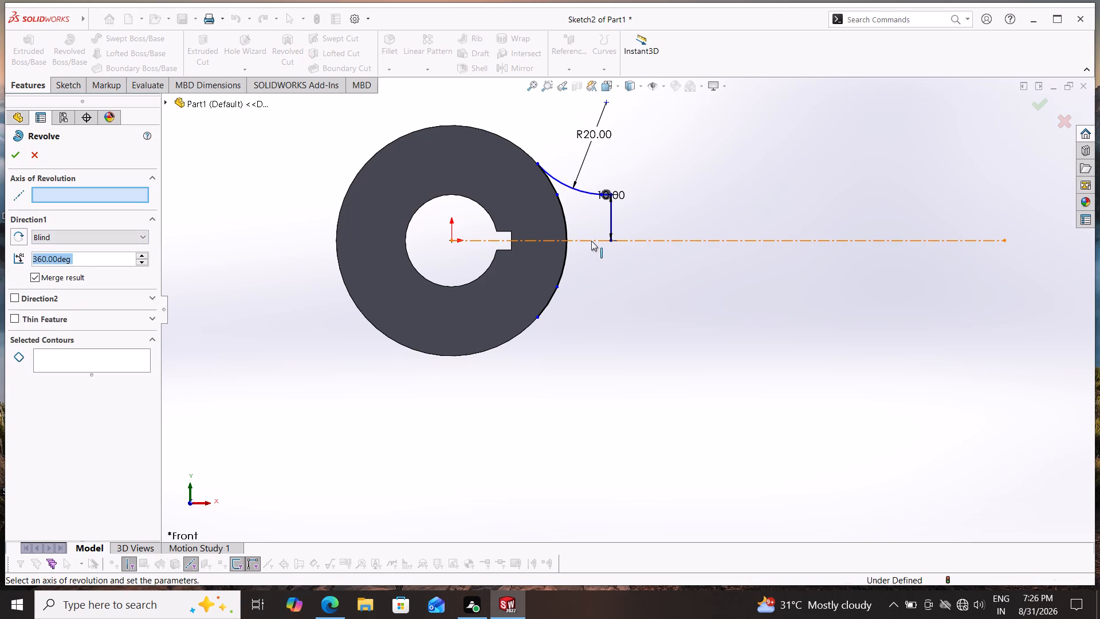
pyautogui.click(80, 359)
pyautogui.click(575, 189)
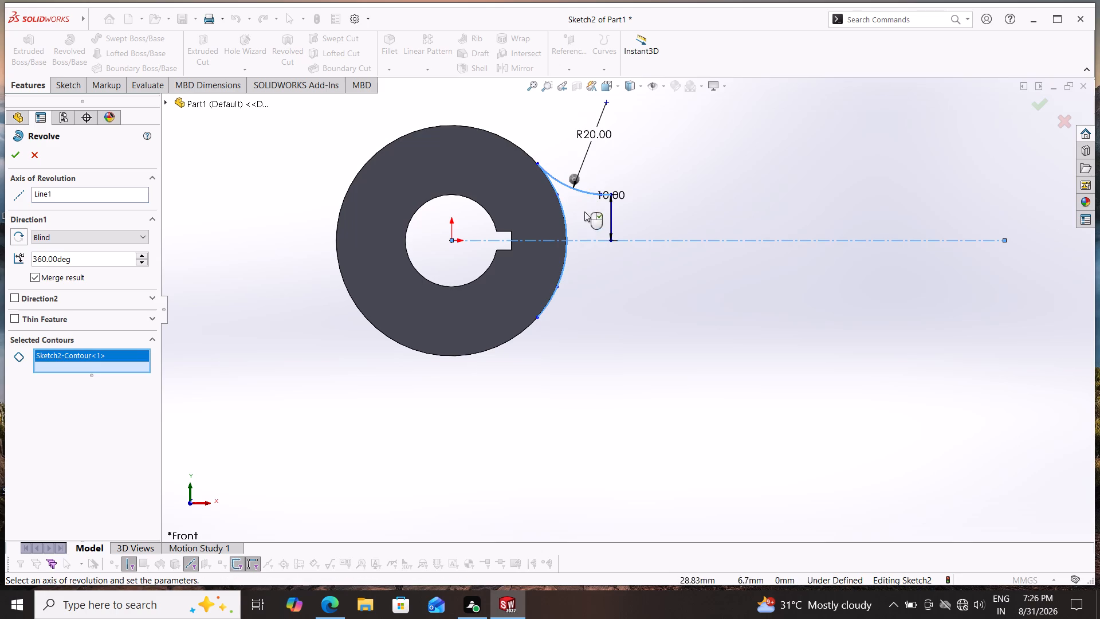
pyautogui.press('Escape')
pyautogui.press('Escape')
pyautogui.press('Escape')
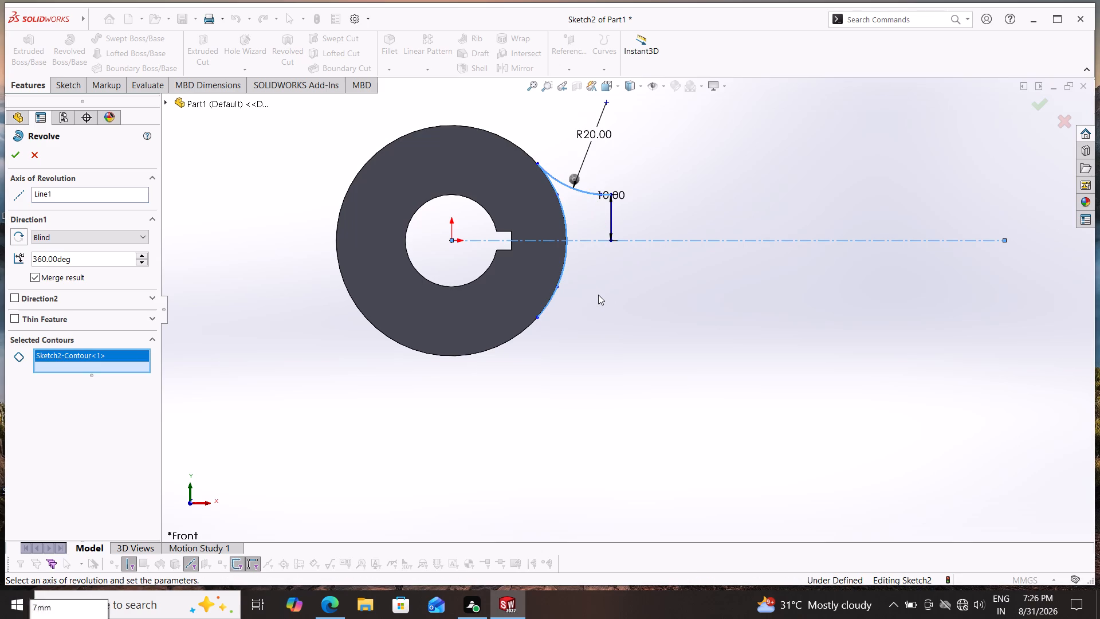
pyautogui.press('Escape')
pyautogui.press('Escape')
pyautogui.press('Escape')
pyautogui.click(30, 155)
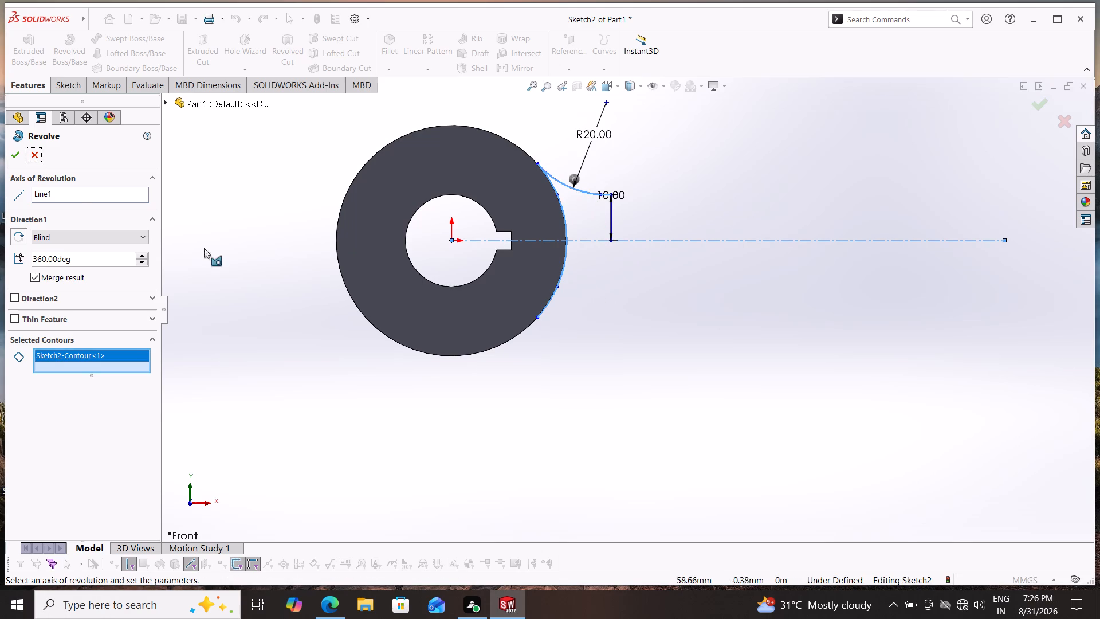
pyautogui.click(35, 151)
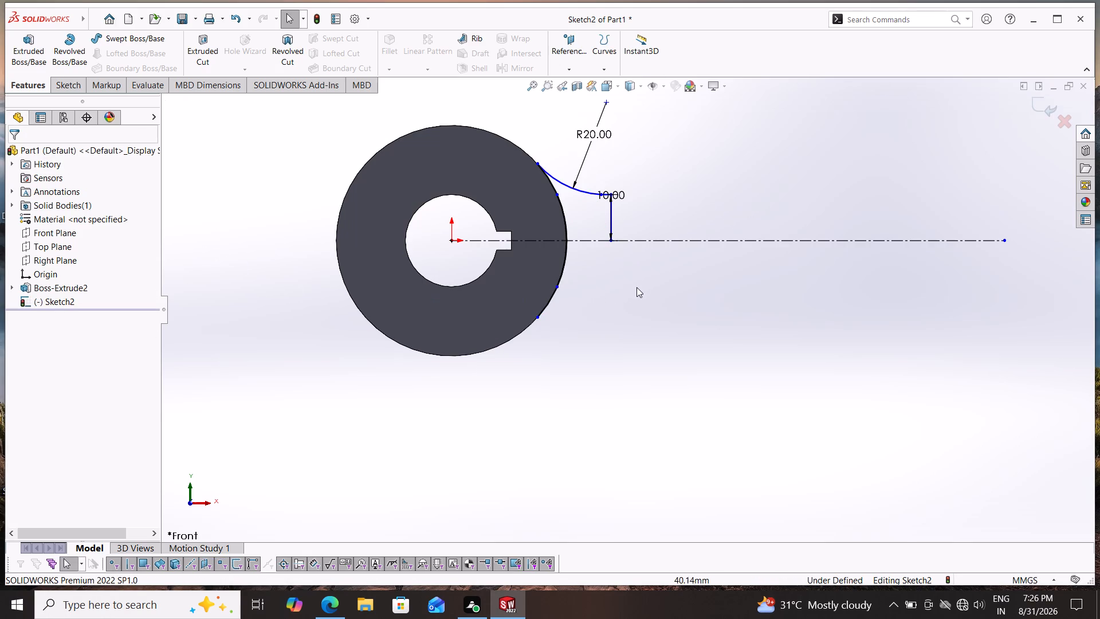
# Trim away the remaining hub circle arc below the horizontal centerline.
pyautogui.scroll(-2, 635, 282)
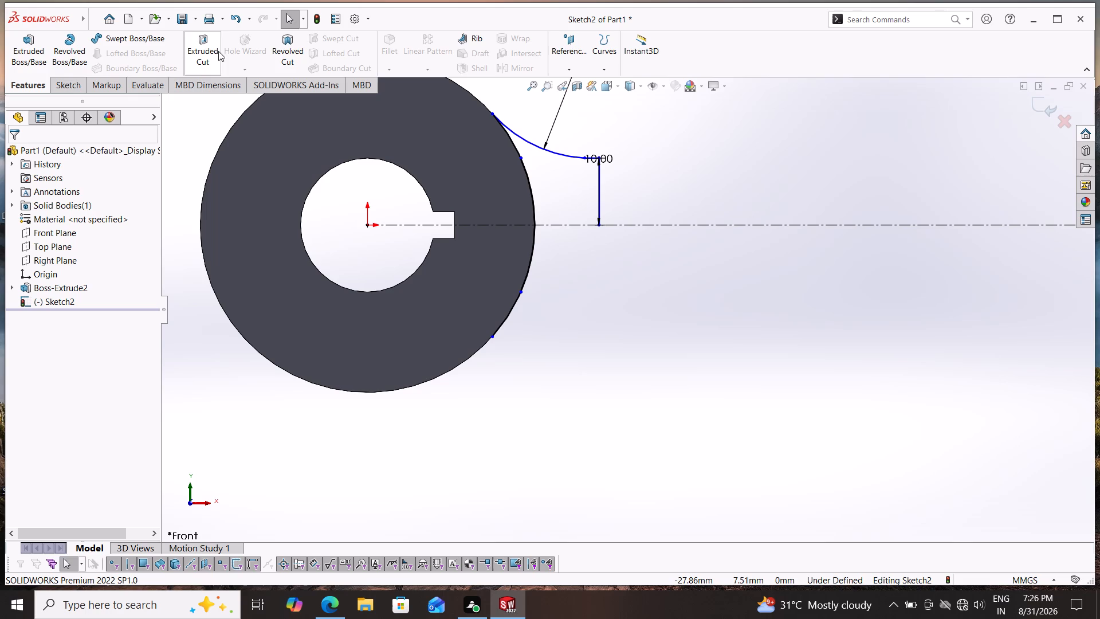
pyautogui.click(74, 81)
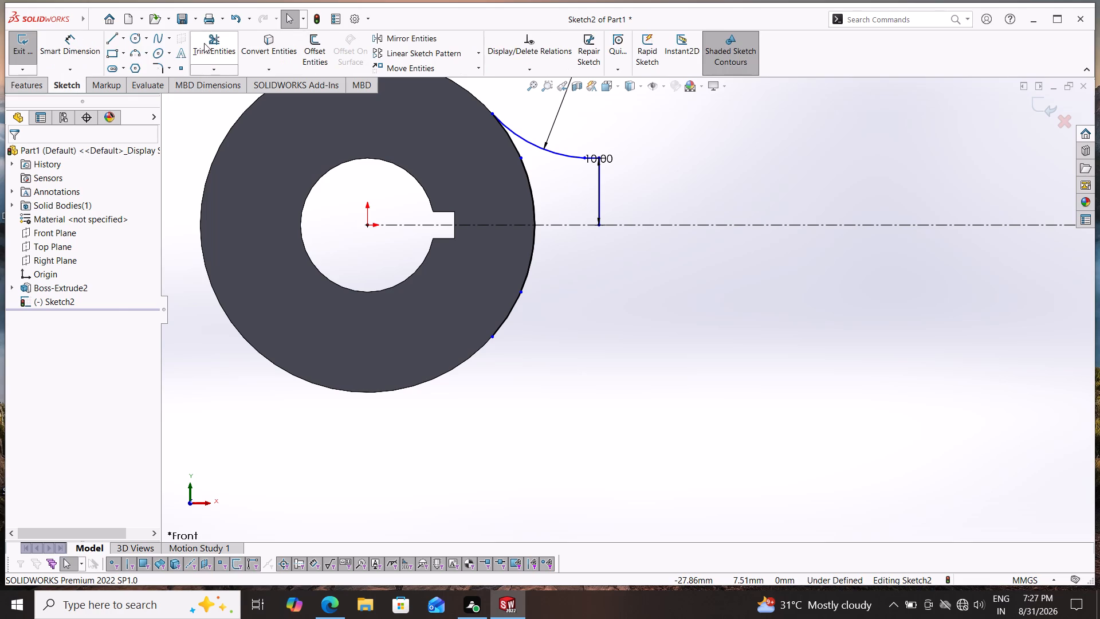
pyautogui.click(204, 43)
pyautogui.moveTo(576, 318); pyautogui.dragTo(527, 271)
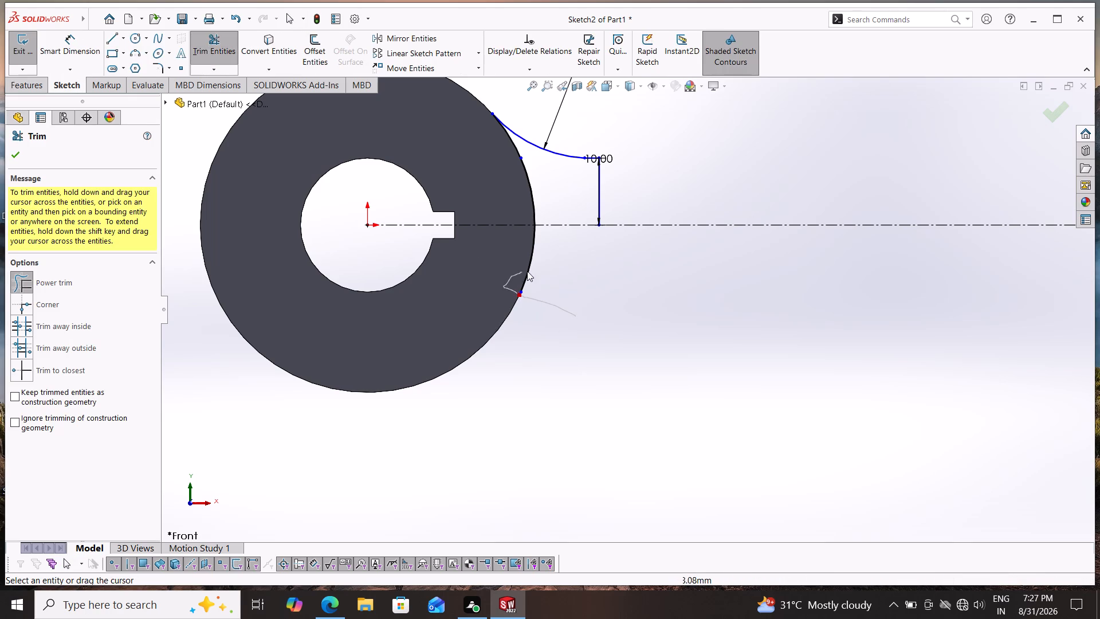
pyautogui.moveTo(527, 271); pyautogui.dragTo(546, 266)
pyautogui.click(18, 150)
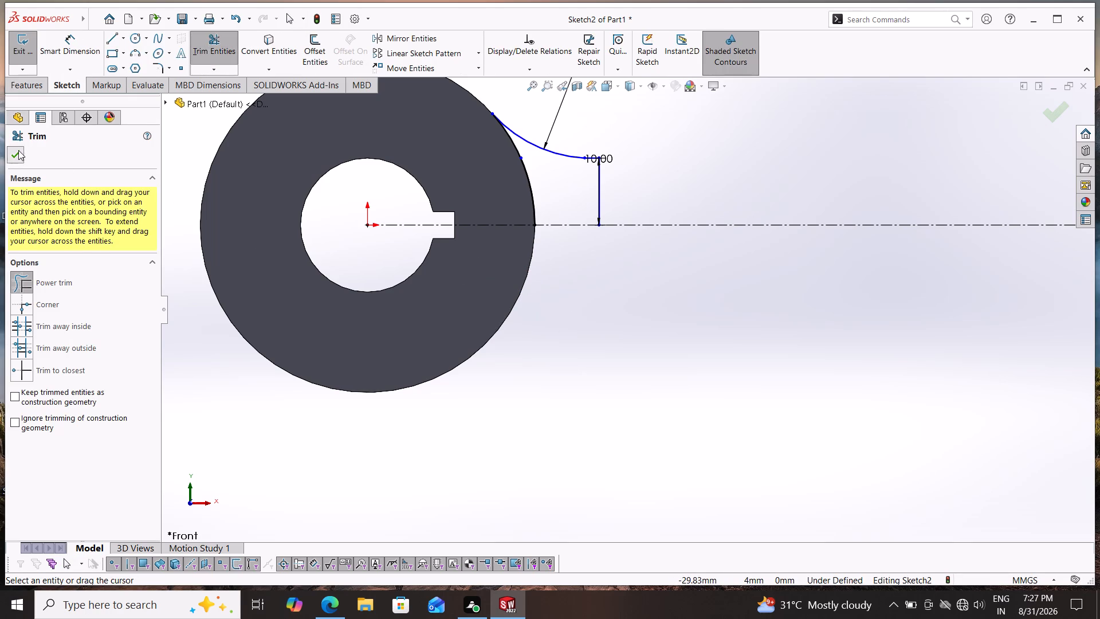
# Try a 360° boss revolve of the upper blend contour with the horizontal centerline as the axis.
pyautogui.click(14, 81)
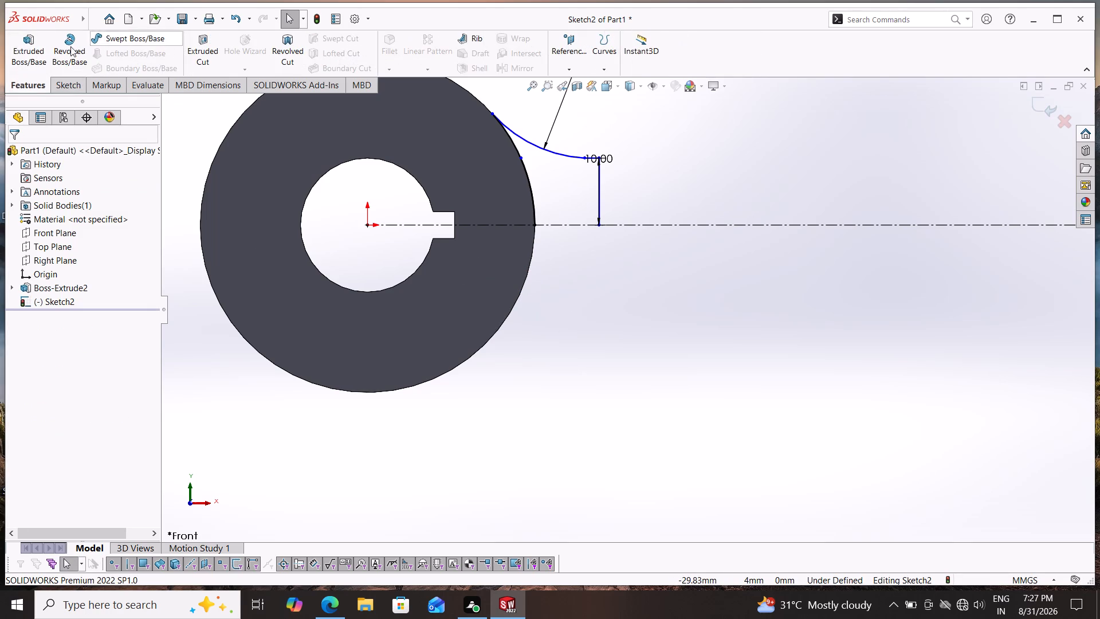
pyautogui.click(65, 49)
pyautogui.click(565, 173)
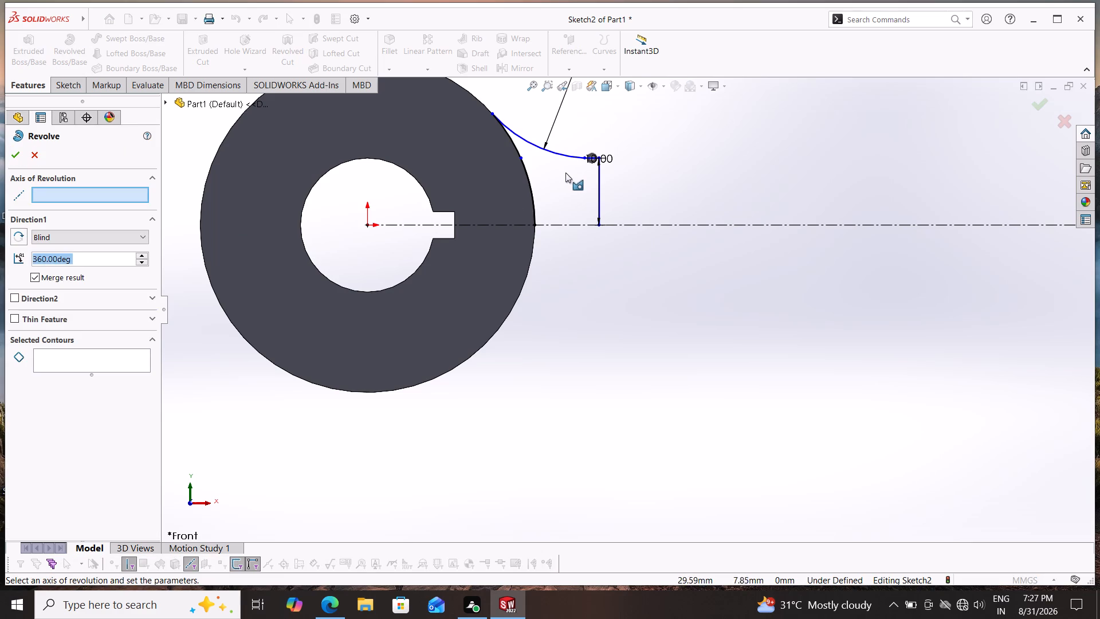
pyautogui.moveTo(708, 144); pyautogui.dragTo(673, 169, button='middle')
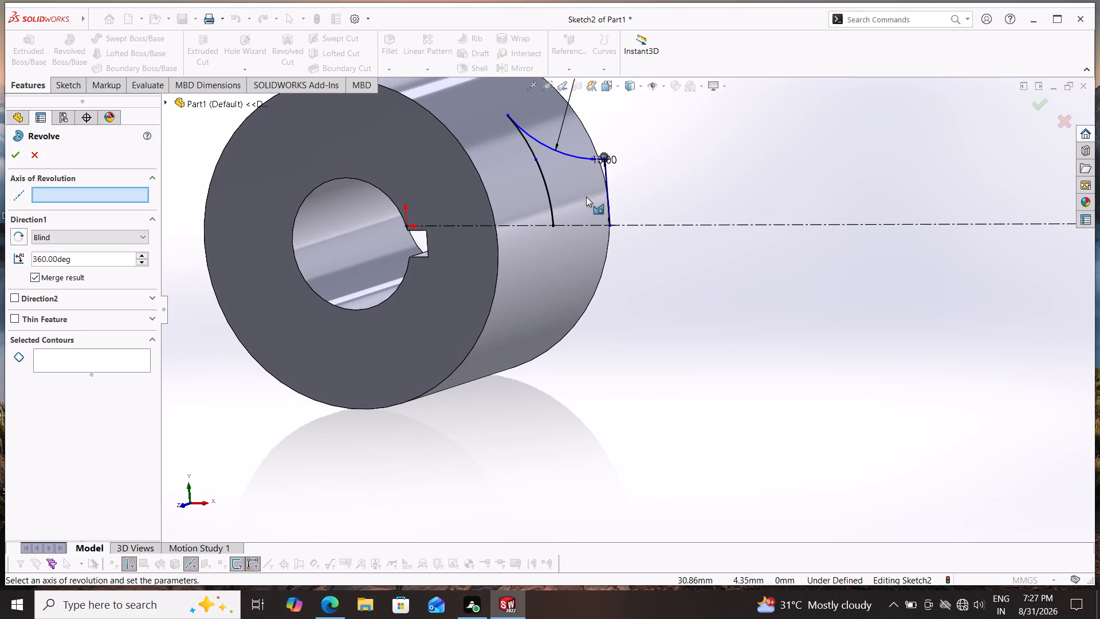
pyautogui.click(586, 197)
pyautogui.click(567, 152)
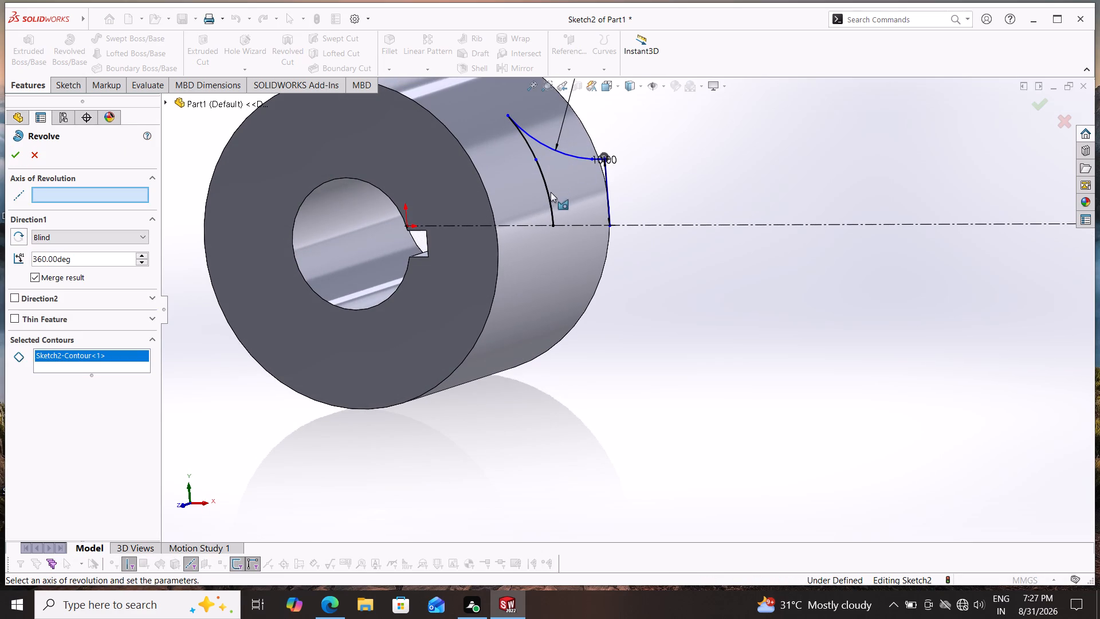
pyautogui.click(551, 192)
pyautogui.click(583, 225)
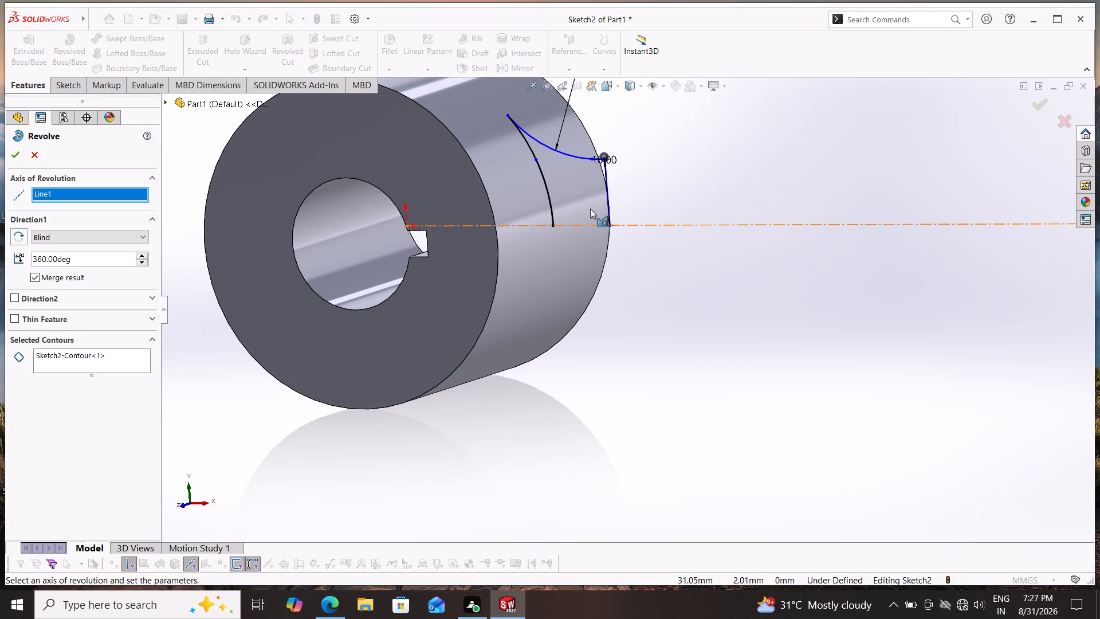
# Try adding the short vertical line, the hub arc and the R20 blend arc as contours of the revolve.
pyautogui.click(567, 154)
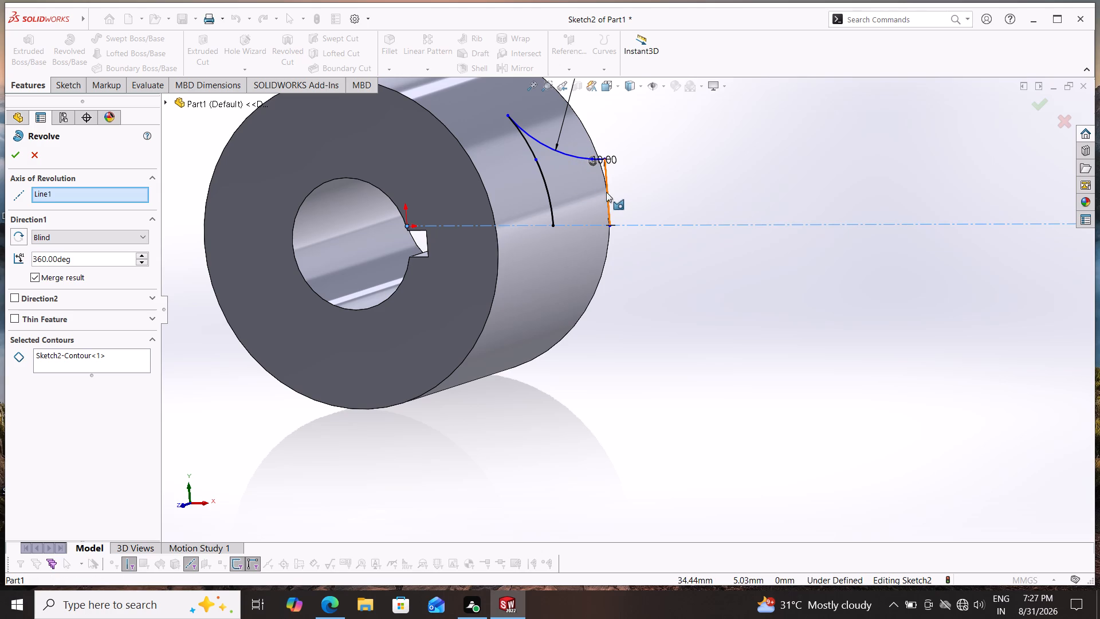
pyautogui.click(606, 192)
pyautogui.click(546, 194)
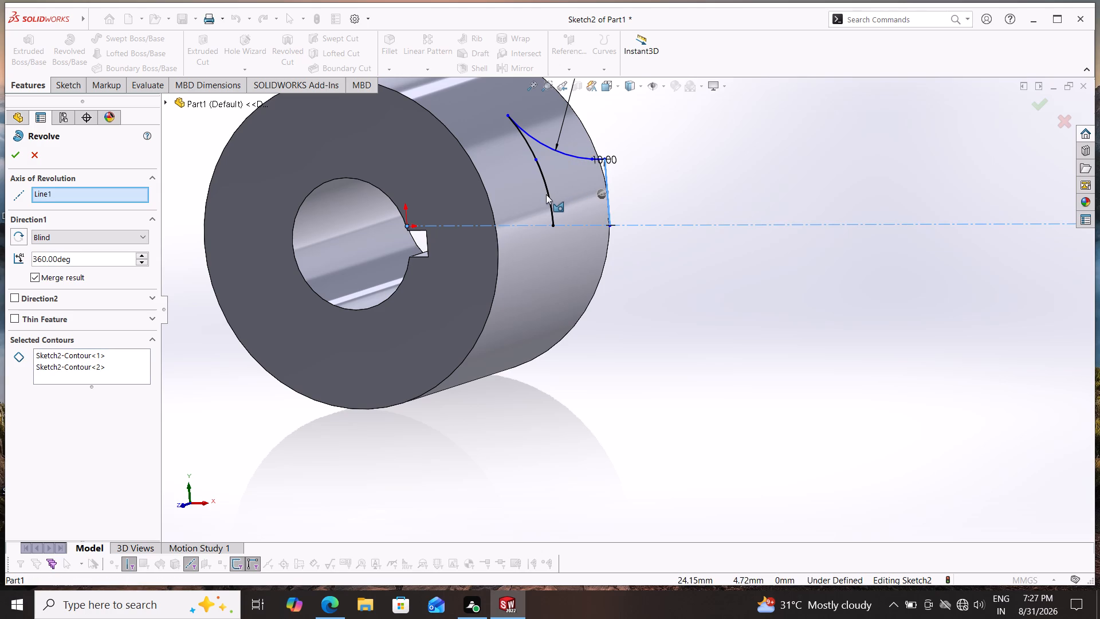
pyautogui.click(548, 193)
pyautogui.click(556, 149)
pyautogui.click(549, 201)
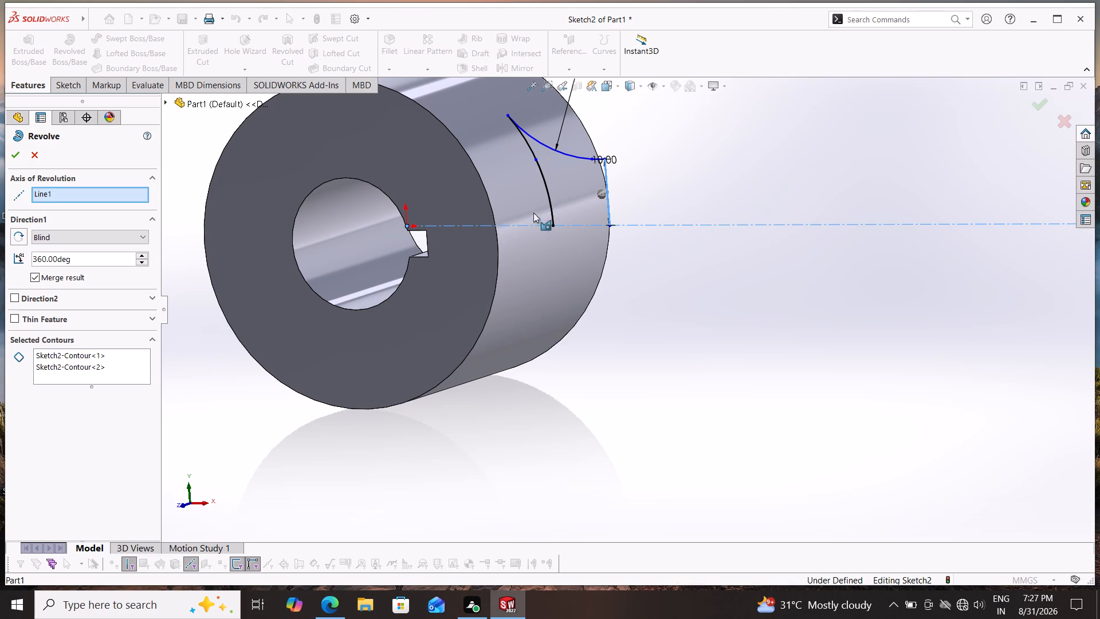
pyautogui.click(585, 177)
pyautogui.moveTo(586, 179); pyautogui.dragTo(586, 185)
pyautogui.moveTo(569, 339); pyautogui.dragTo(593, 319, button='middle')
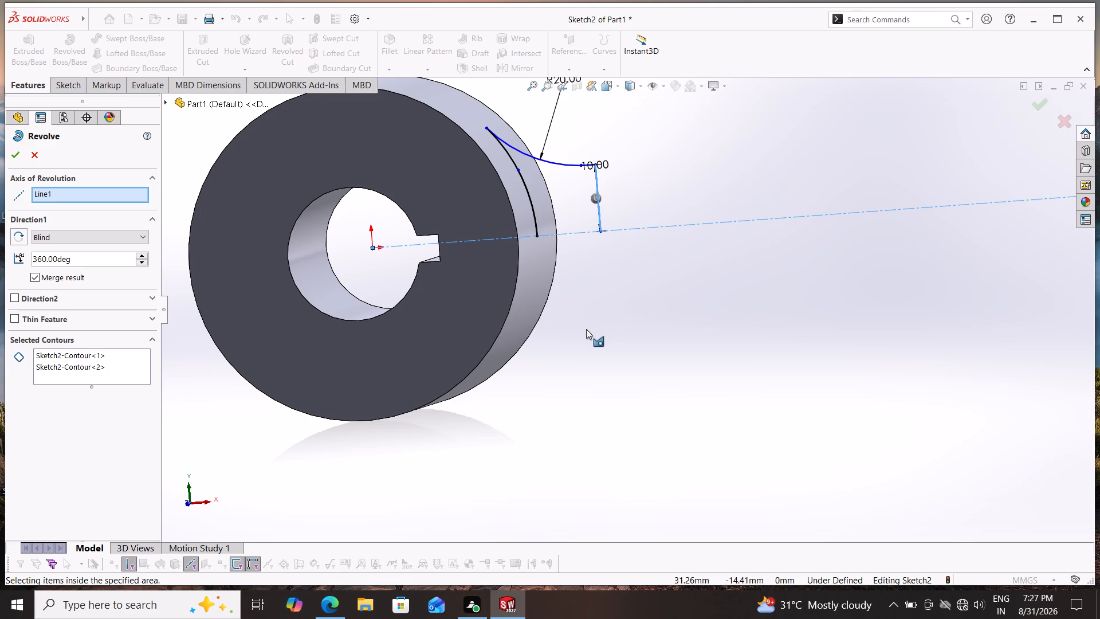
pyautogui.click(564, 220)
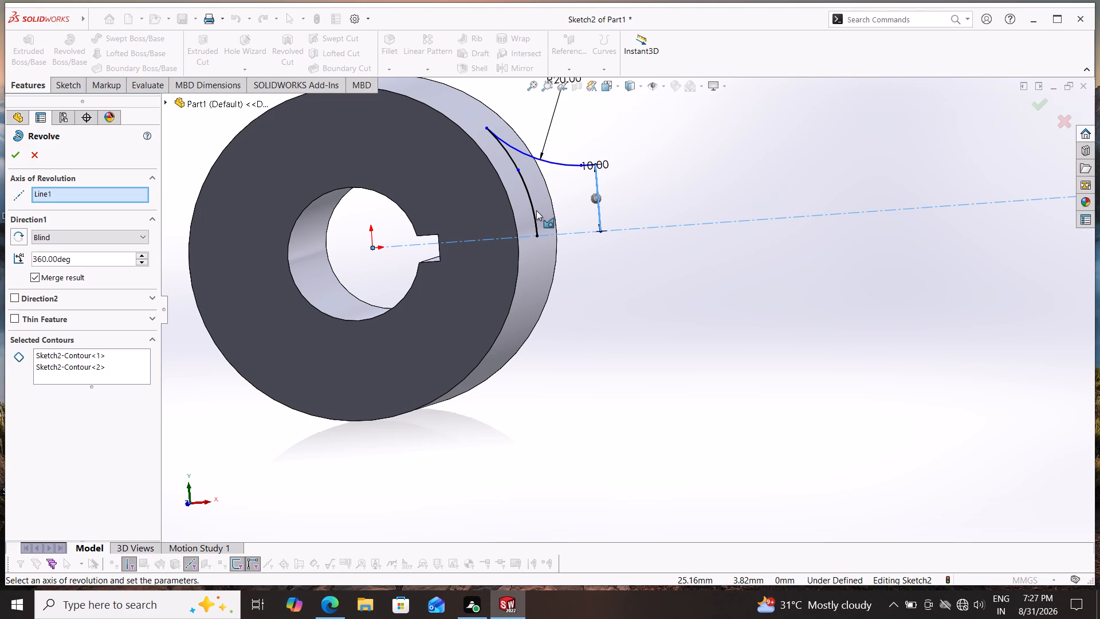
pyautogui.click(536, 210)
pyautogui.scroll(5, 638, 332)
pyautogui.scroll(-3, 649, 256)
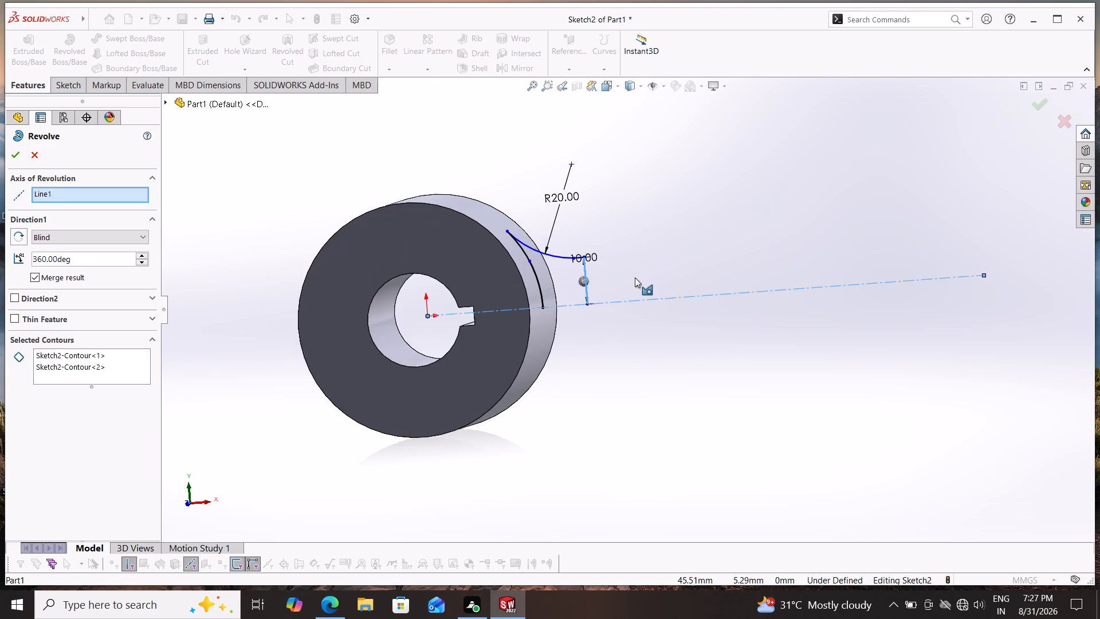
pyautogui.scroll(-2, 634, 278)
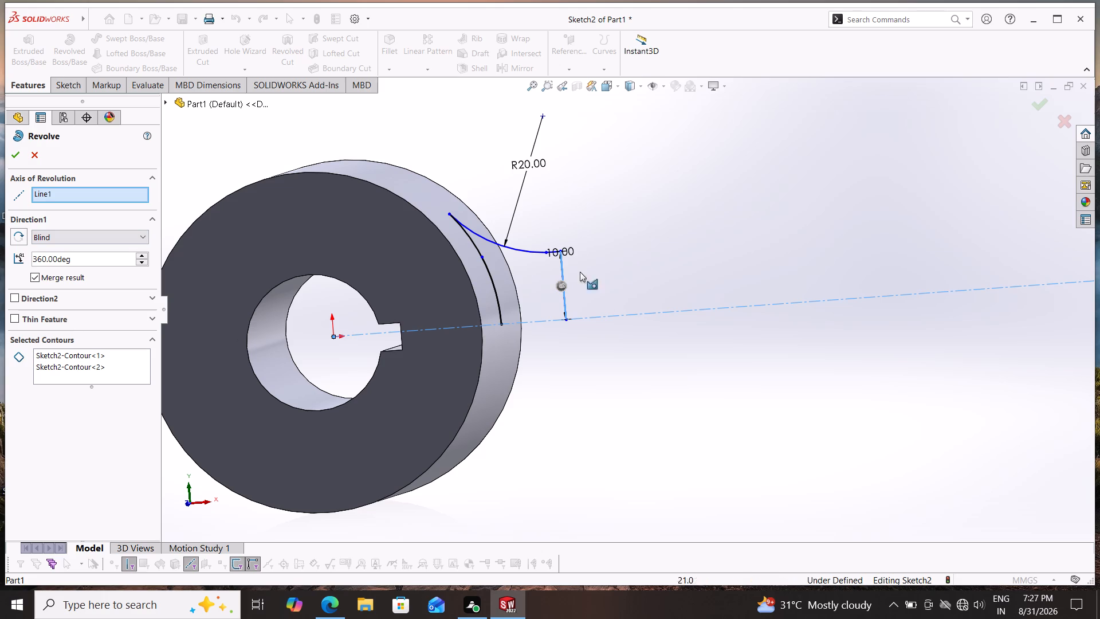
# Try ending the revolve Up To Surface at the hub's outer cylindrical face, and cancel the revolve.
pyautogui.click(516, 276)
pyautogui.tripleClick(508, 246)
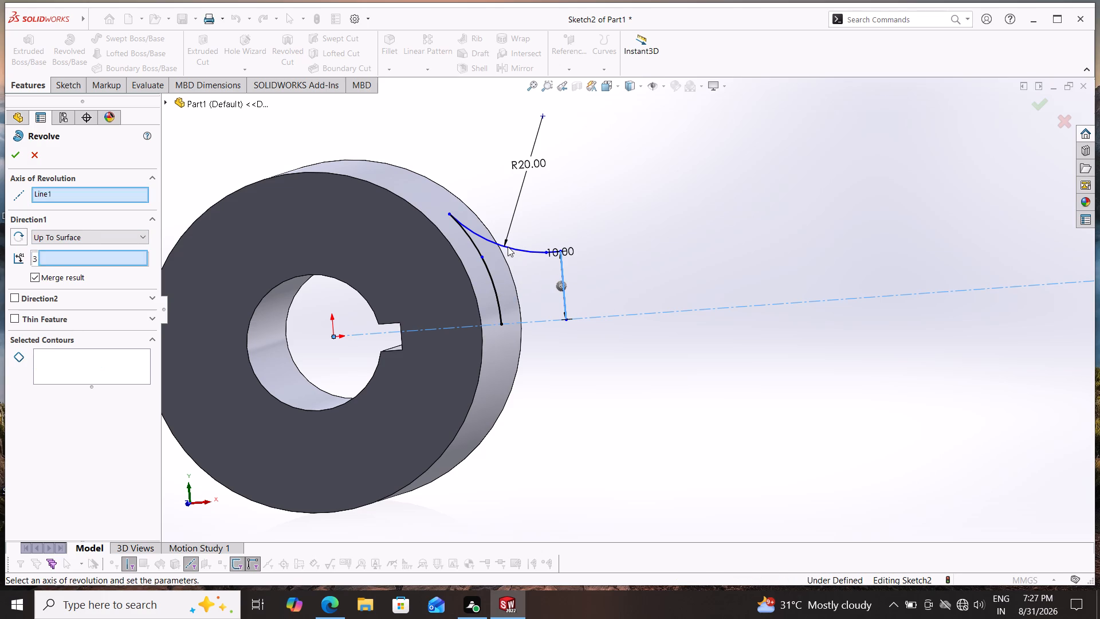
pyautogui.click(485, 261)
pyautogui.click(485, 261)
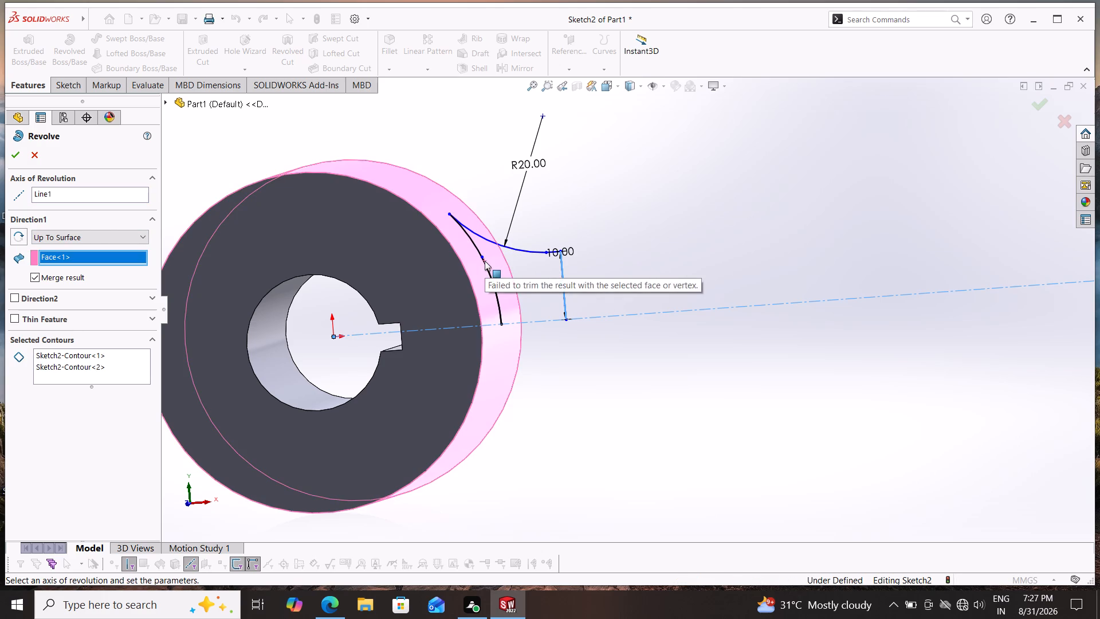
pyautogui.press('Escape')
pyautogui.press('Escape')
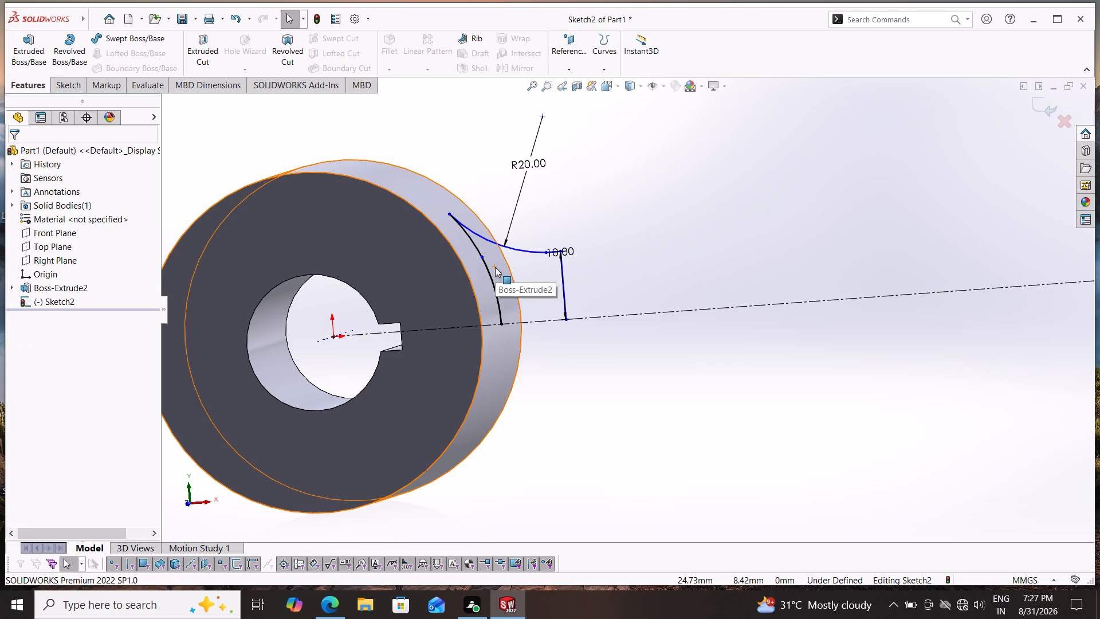
# Undo the recent sketch trims and deletions, back to before the lower arm line was trimmed near the hub.
pyautogui.hotkey('ctrl', 'z')
pyautogui.hotkey('ctrl', 'z')
pyautogui.hotkey('ctrl', 'z')
pyautogui.hotkey('ctrl', 'z')
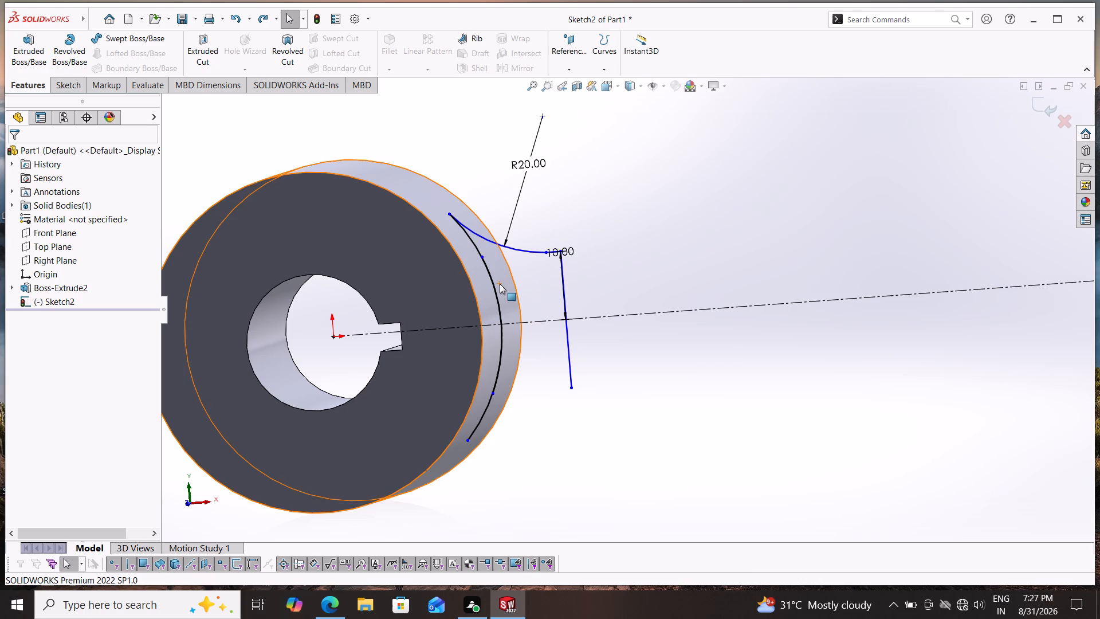
pyautogui.hotkey('ctrl', 'z')
pyautogui.hotkey('ctrl', 'z')
pyautogui.hotkey('ctrl', 'z')
pyautogui.hotkey('ctrl', 'z')
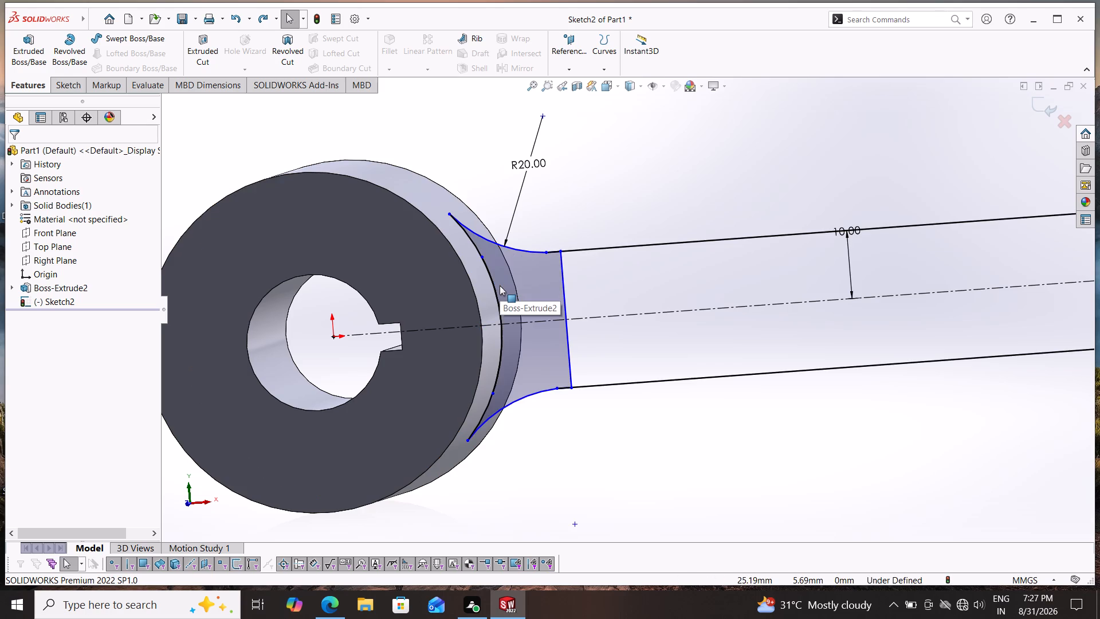
pyautogui.hotkey('ctrl', 'z')
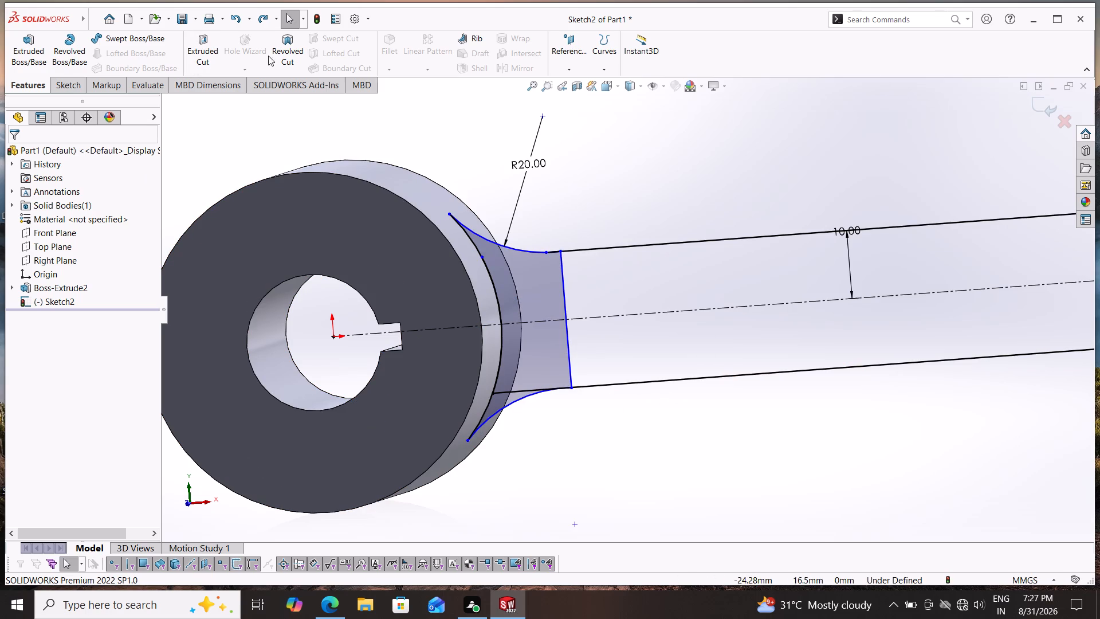
# Trim away the lower arm line's short extension between the hub arc and the lower blend arc.
pyautogui.click(58, 88)
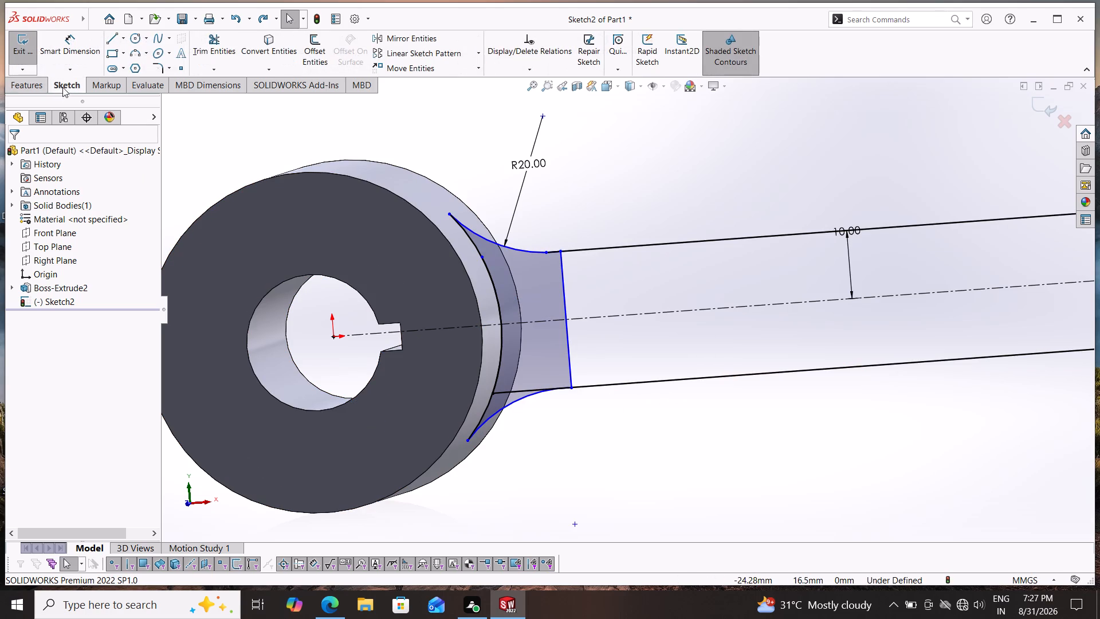
pyautogui.click(214, 44)
pyautogui.scroll(-2, 587, 384)
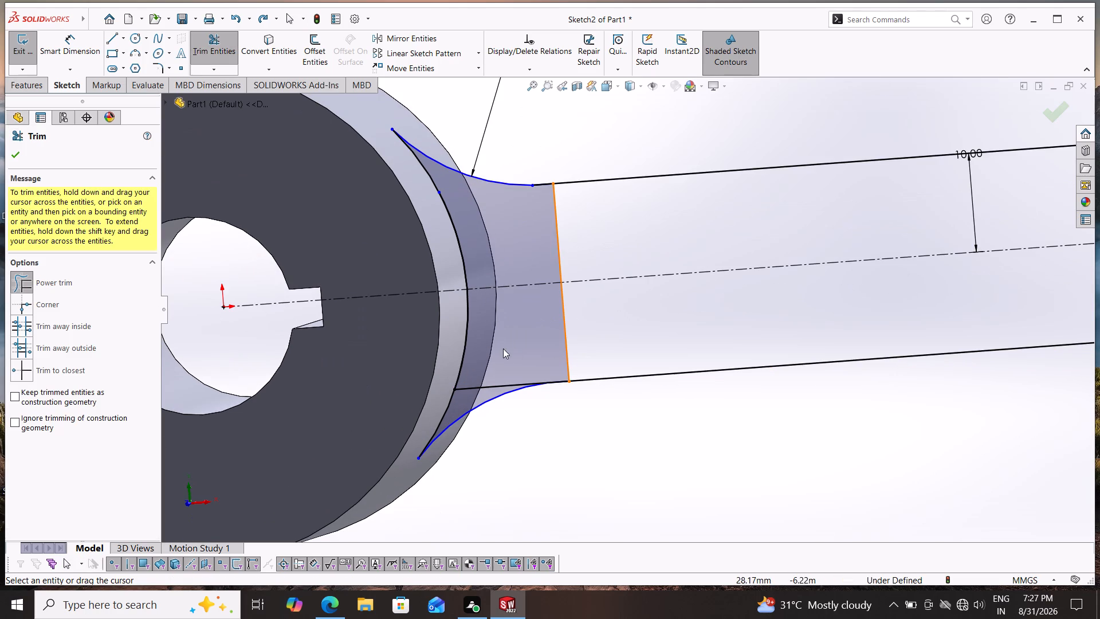
pyautogui.moveTo(488, 355); pyautogui.dragTo(474, 391)
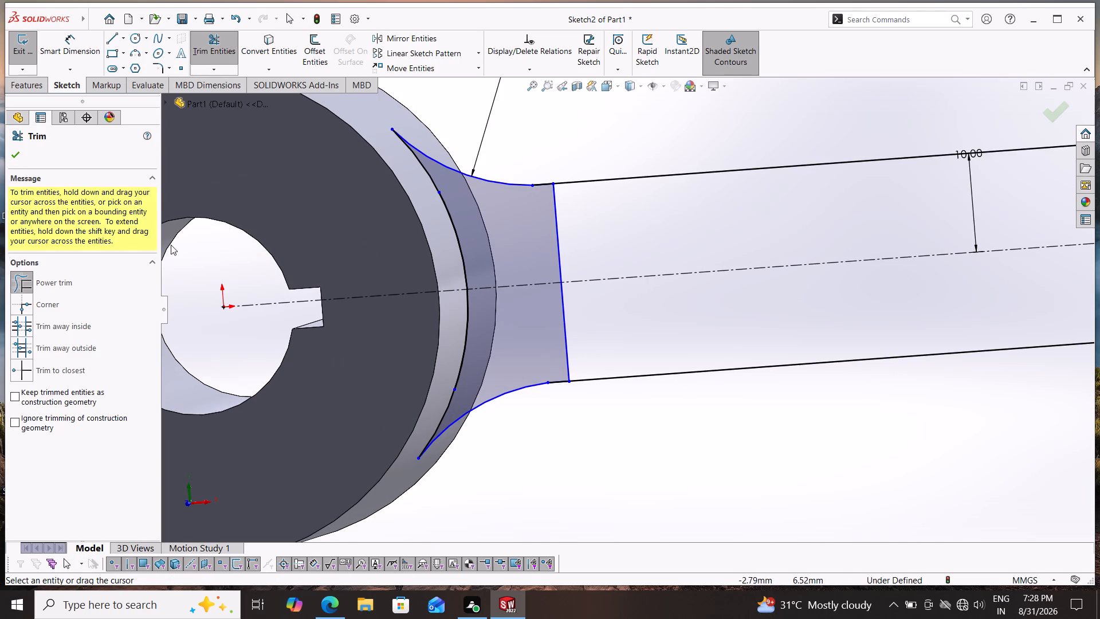
pyautogui.click(13, 152)
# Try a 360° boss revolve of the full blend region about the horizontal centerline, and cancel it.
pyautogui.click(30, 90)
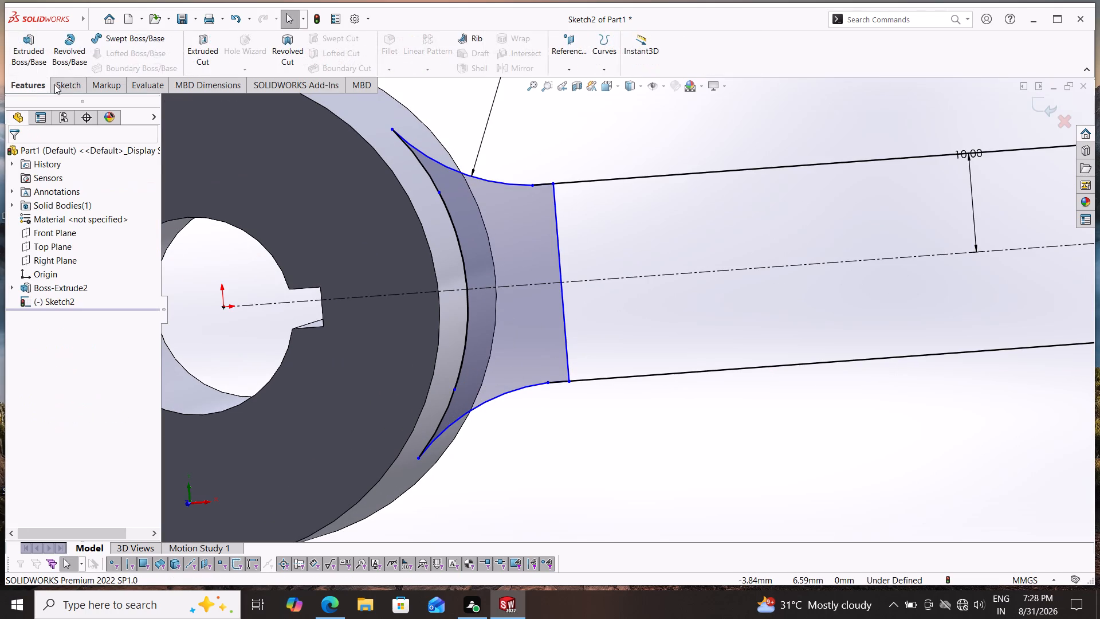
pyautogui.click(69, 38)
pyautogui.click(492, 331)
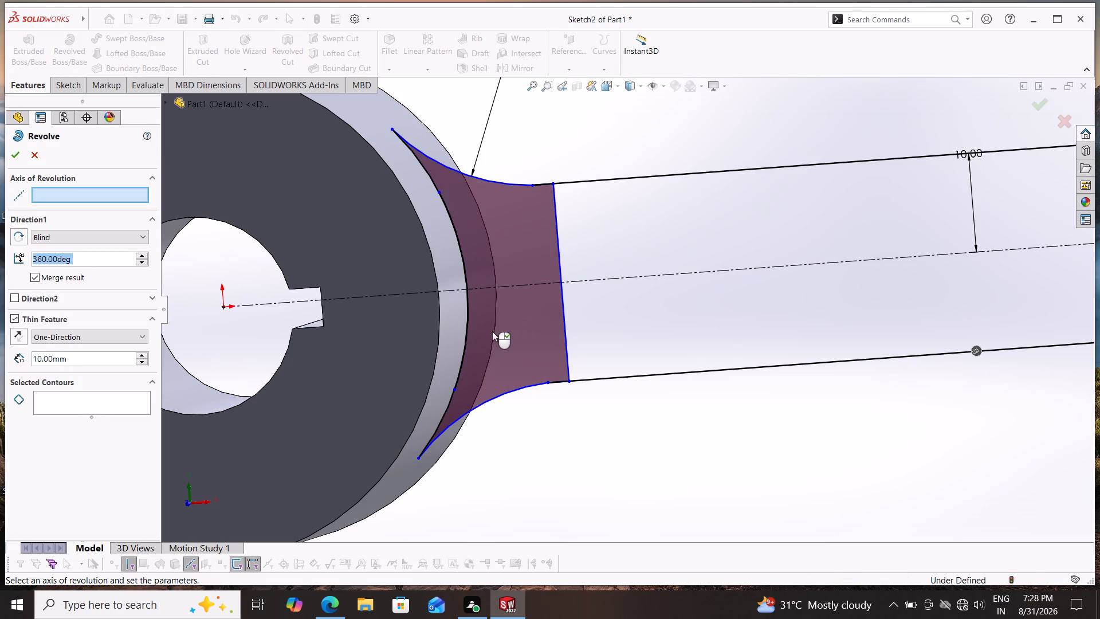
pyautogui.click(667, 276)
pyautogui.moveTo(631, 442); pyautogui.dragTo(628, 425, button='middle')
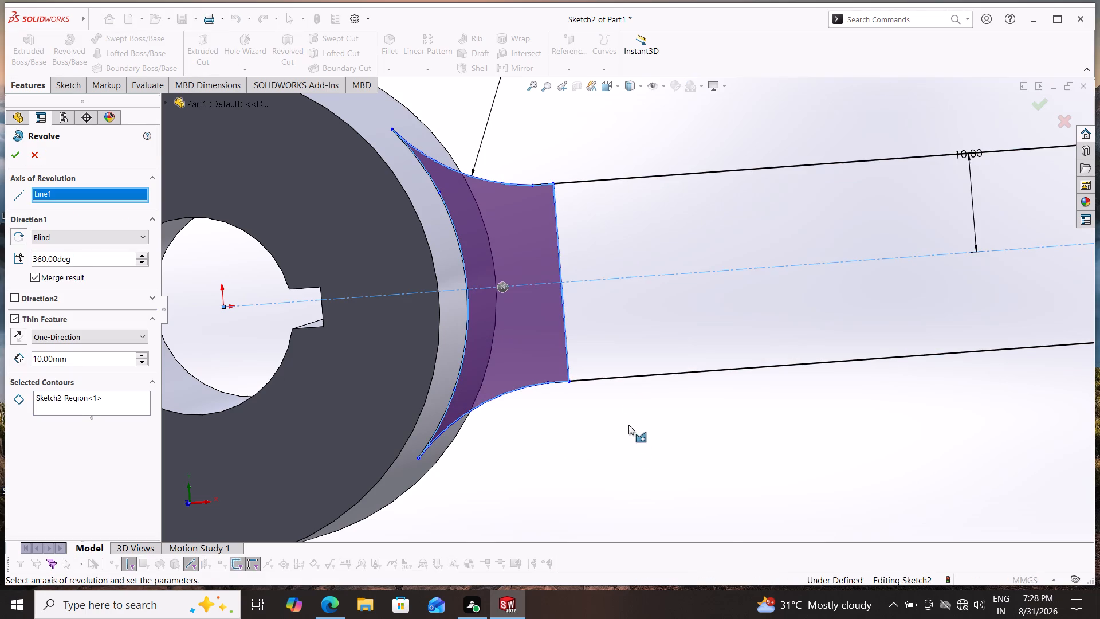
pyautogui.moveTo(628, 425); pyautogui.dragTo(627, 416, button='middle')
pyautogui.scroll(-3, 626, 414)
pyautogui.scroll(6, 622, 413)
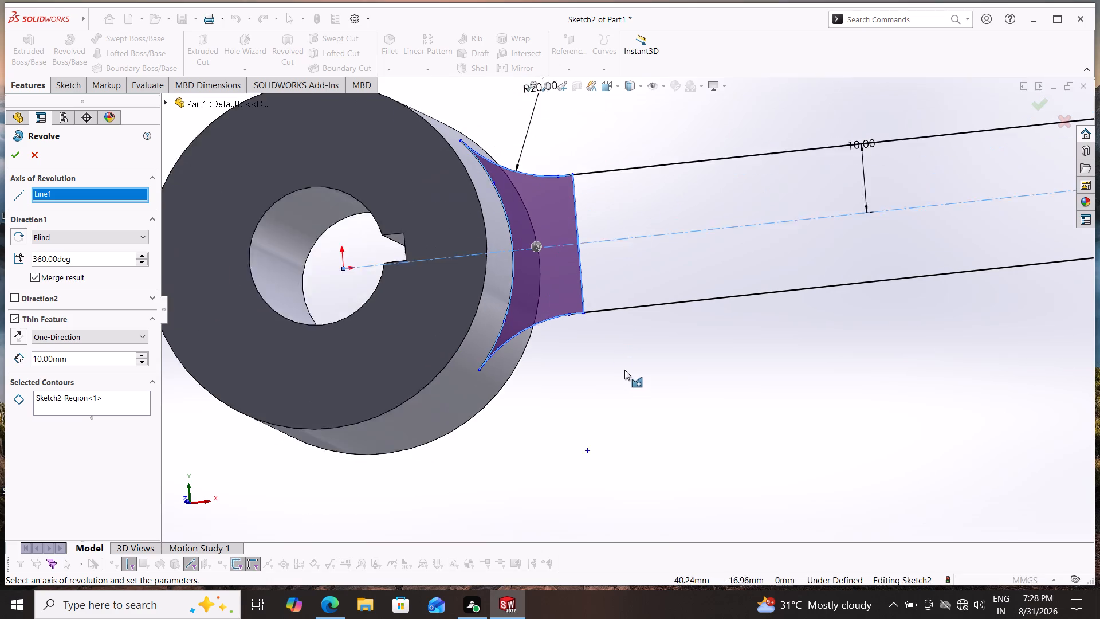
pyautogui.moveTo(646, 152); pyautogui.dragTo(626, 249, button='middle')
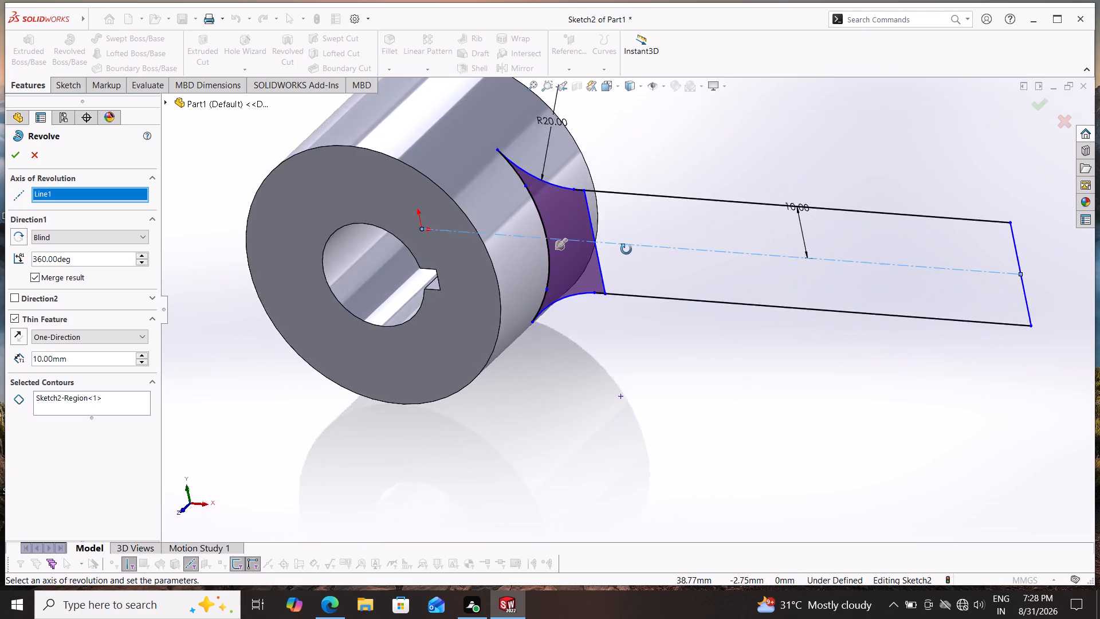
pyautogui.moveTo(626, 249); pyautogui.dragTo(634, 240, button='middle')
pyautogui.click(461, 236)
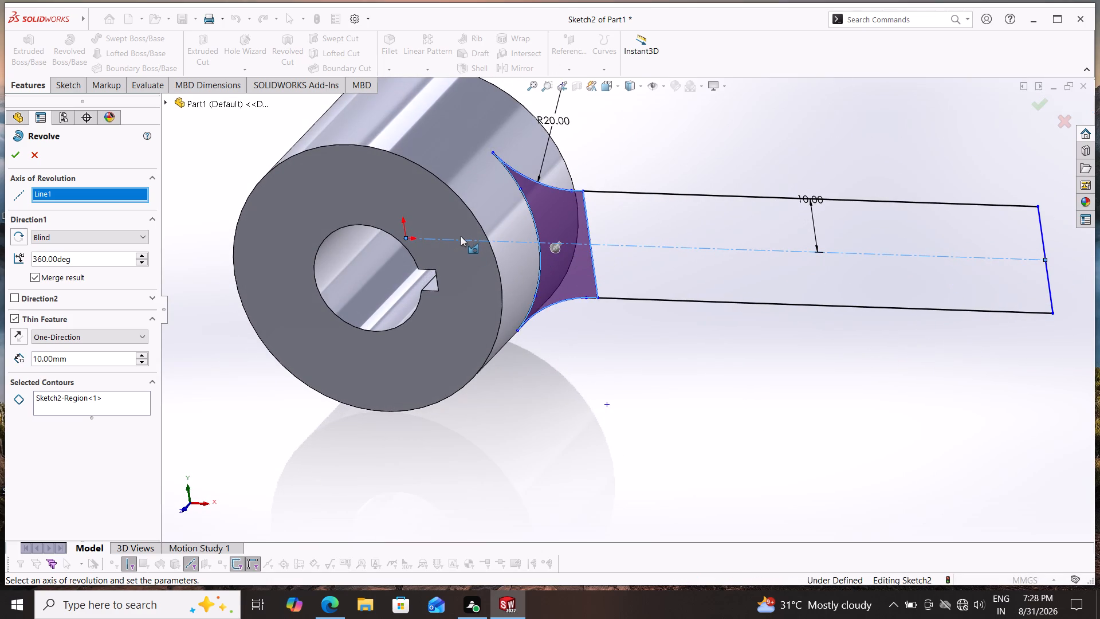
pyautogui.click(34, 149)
# Sketch a line along the centerline from the hub arc to the short vertical line, splitting the blend region in half.
pyautogui.scroll(-1, 567, 345)
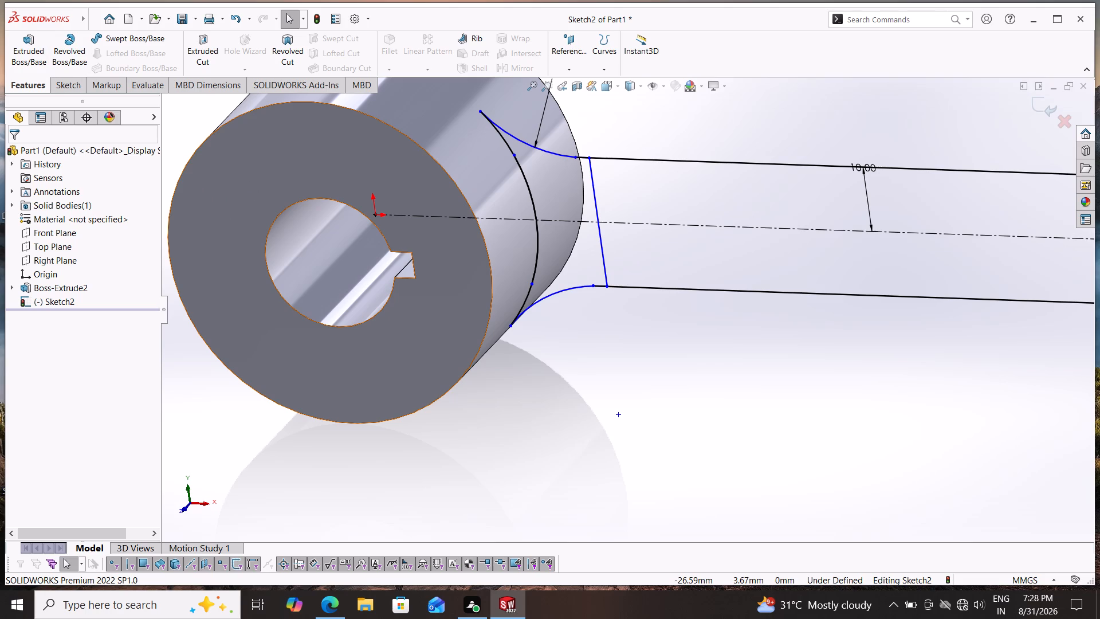
pyautogui.click(48, 83)
pyautogui.click(58, 78)
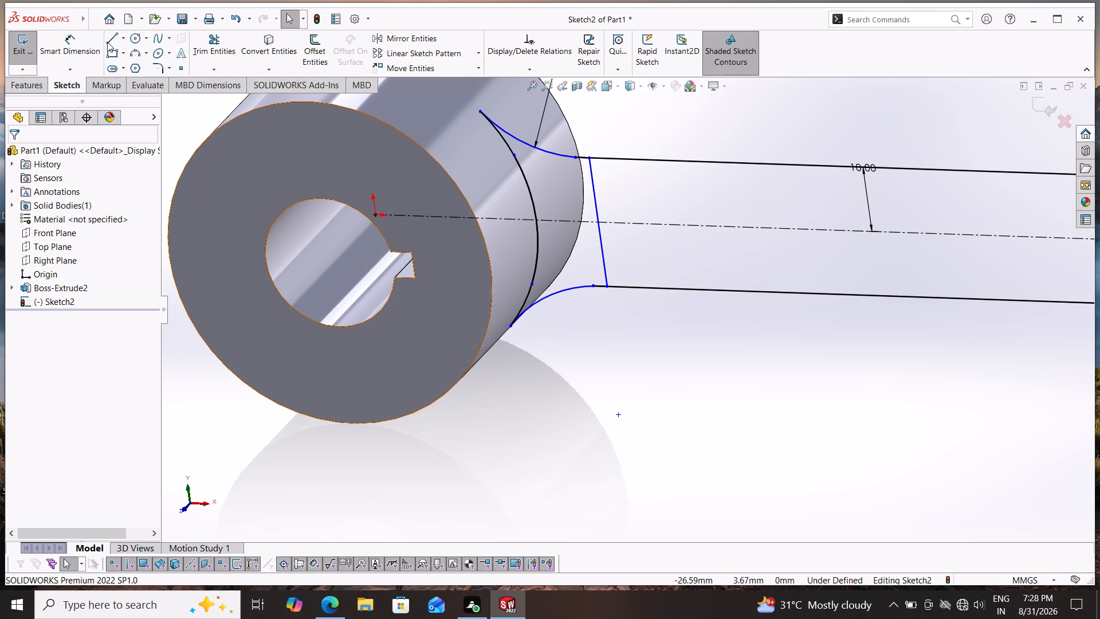
pyautogui.click(108, 41)
pyautogui.click(538, 218)
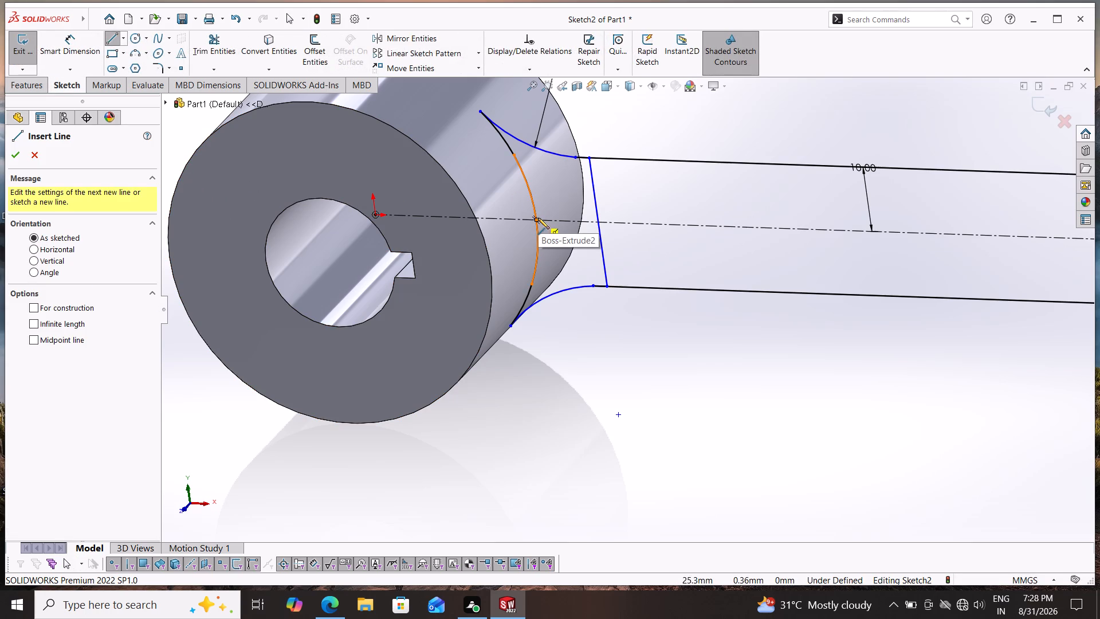
pyautogui.click(600, 221)
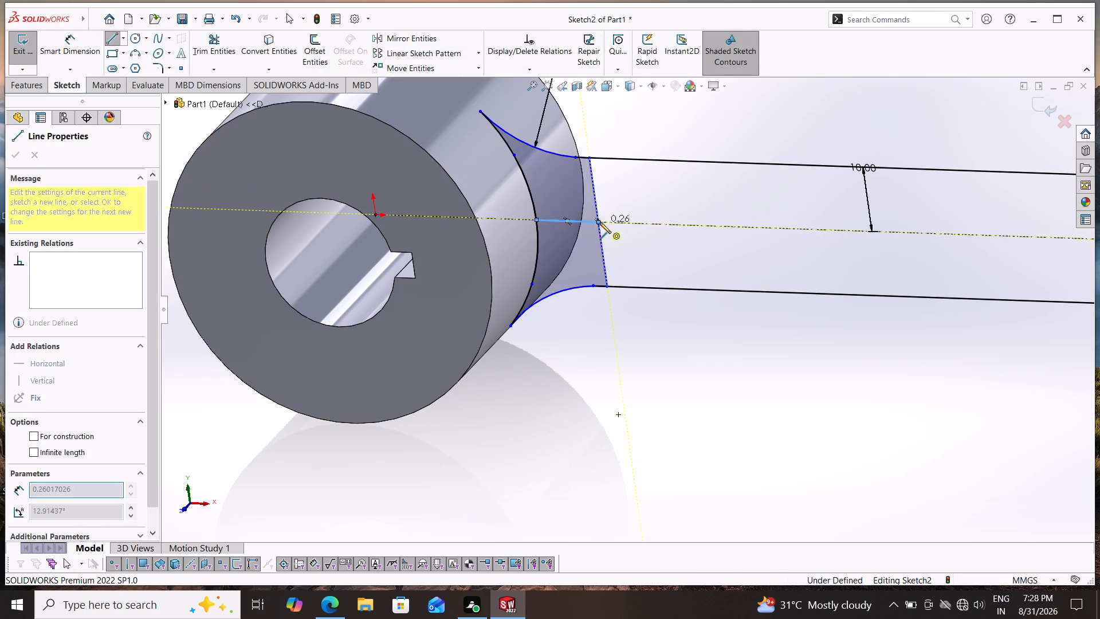
pyautogui.press('Escape')
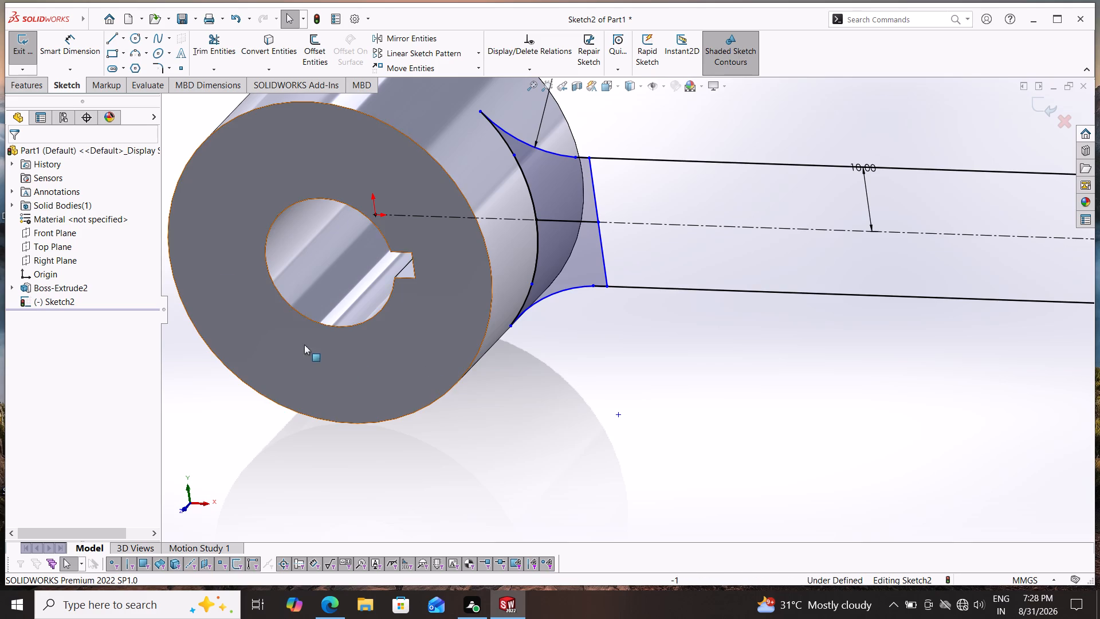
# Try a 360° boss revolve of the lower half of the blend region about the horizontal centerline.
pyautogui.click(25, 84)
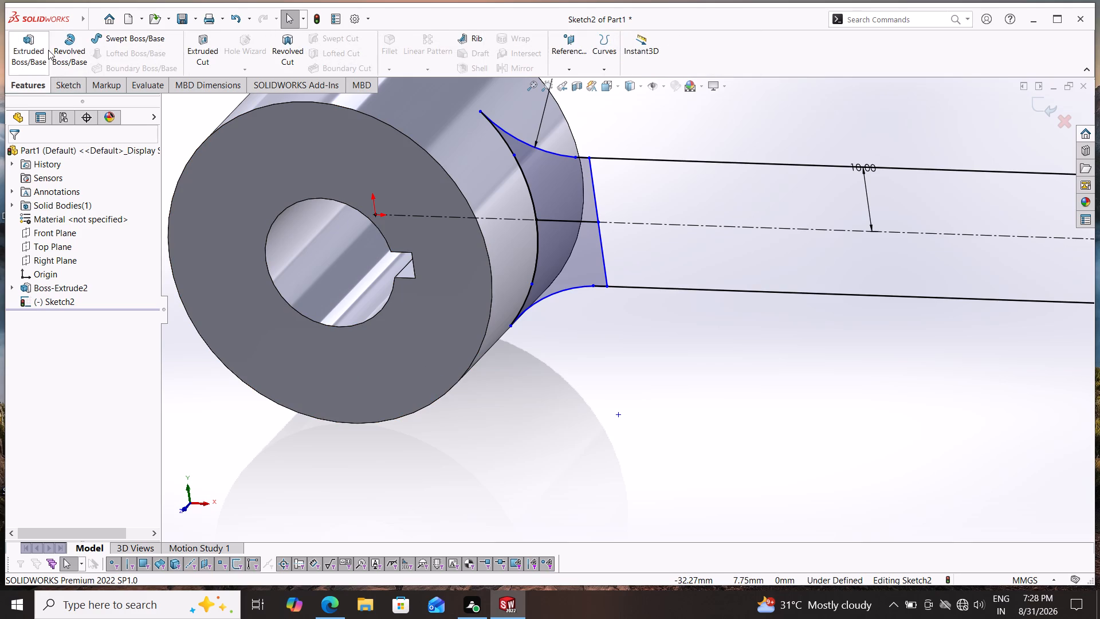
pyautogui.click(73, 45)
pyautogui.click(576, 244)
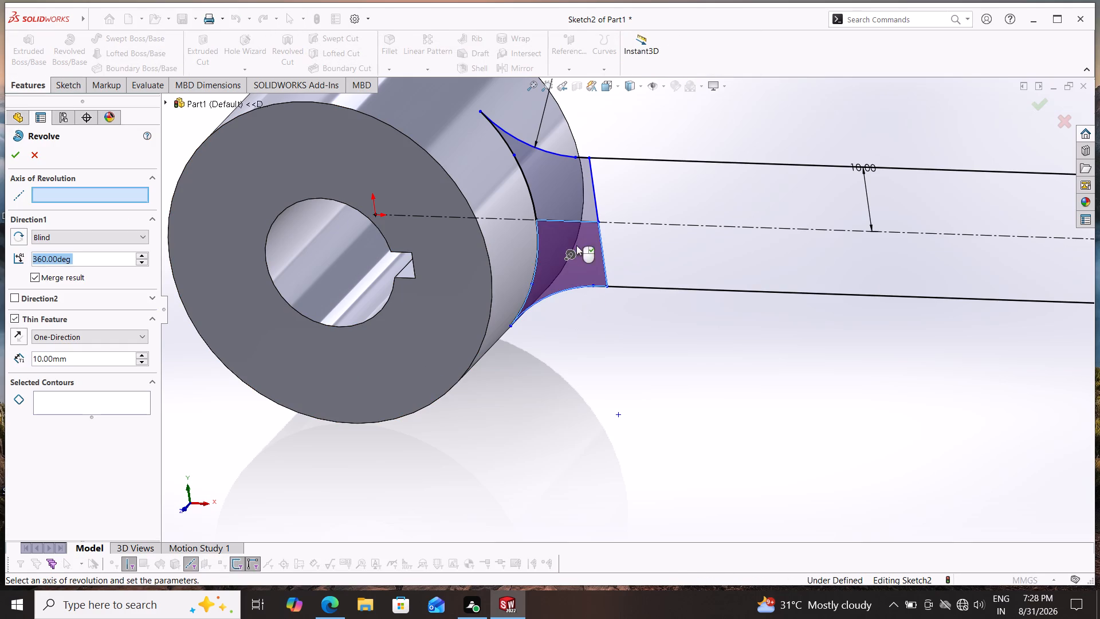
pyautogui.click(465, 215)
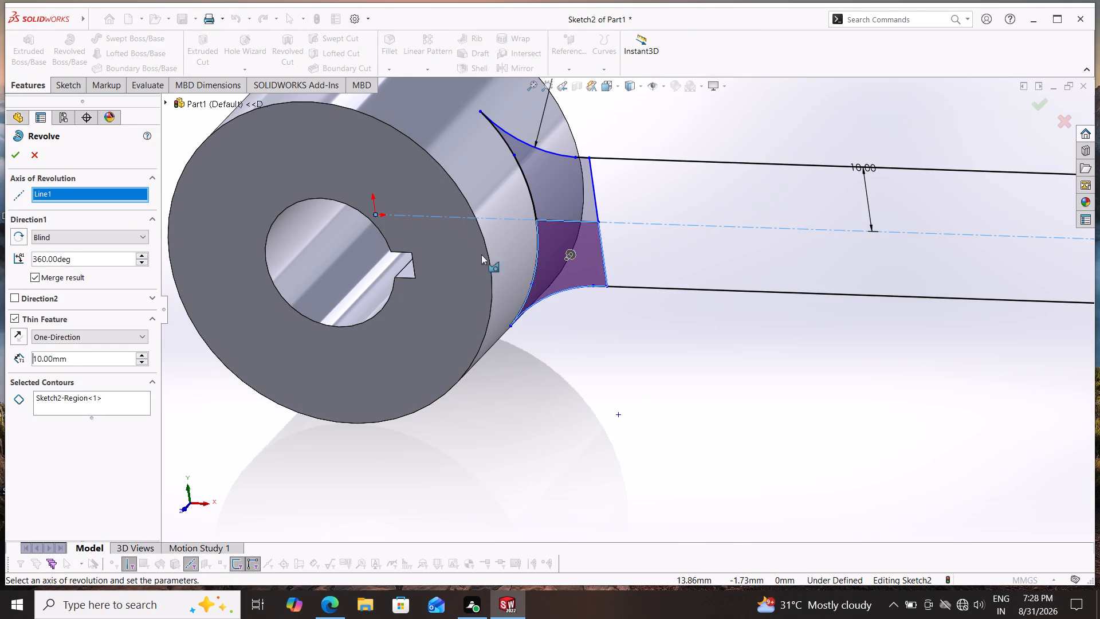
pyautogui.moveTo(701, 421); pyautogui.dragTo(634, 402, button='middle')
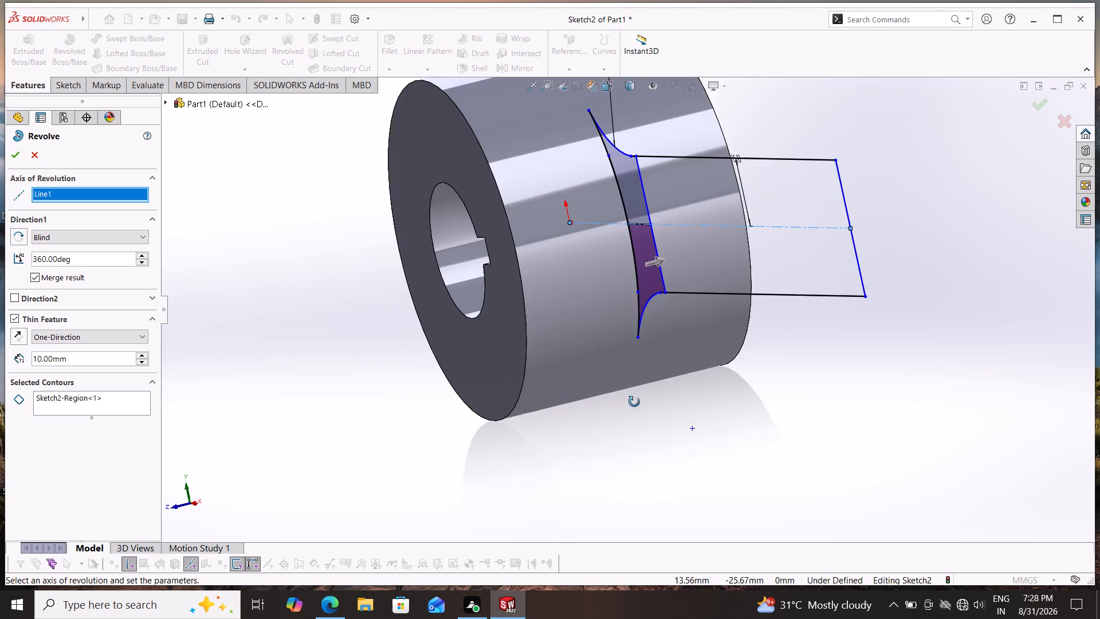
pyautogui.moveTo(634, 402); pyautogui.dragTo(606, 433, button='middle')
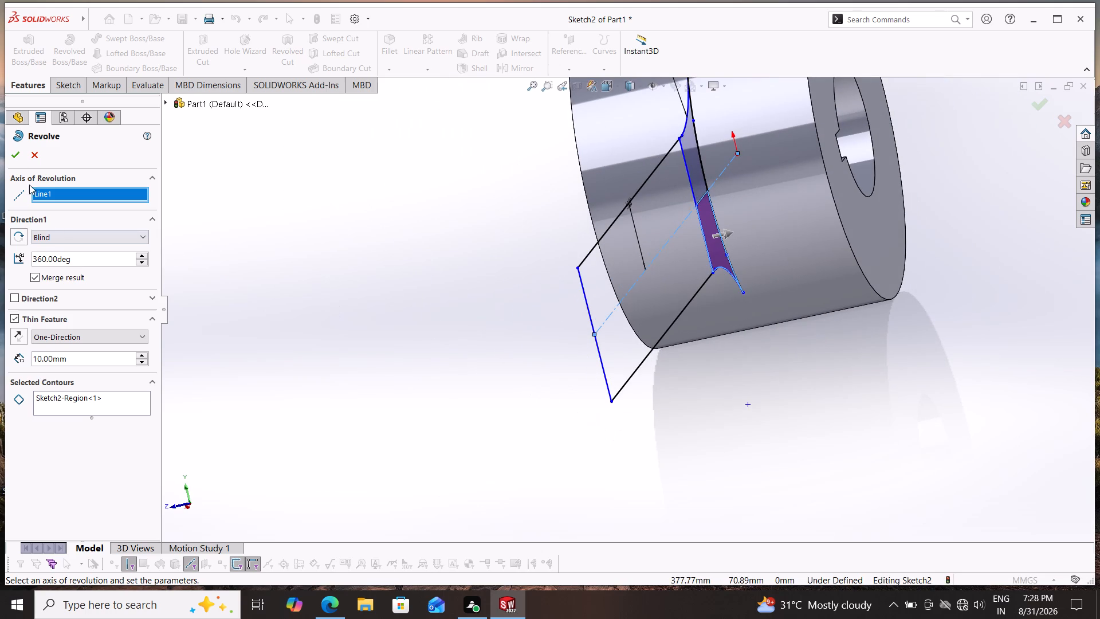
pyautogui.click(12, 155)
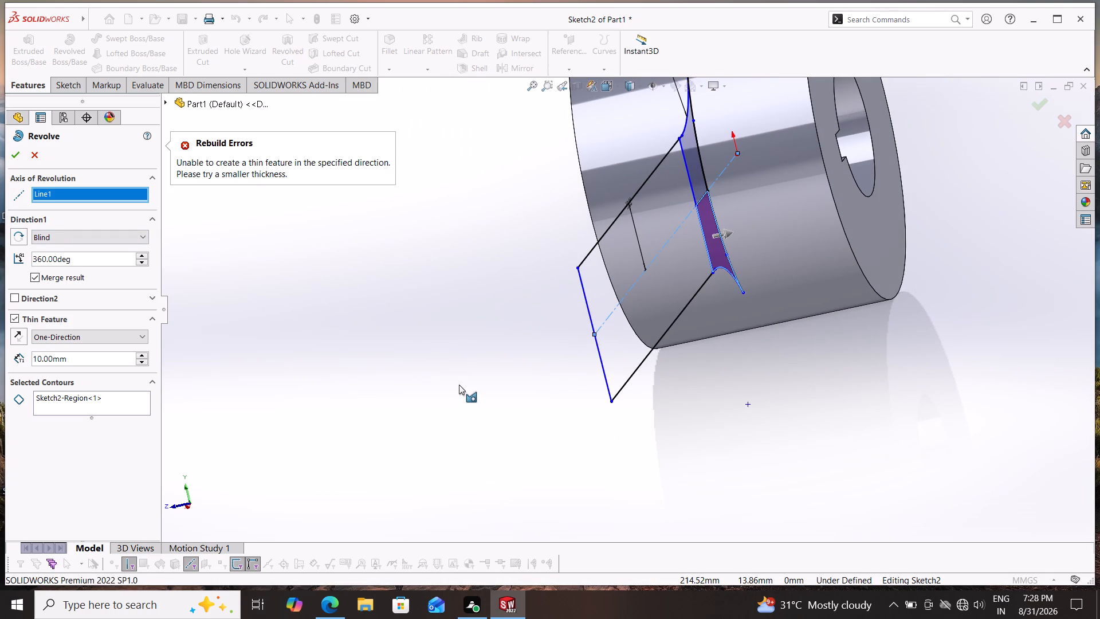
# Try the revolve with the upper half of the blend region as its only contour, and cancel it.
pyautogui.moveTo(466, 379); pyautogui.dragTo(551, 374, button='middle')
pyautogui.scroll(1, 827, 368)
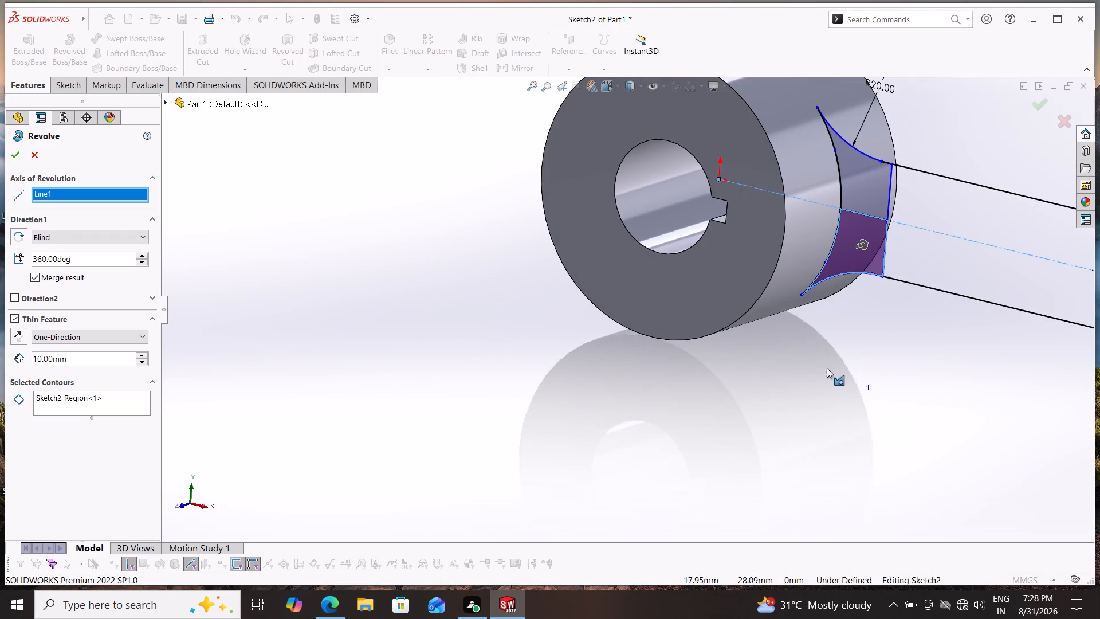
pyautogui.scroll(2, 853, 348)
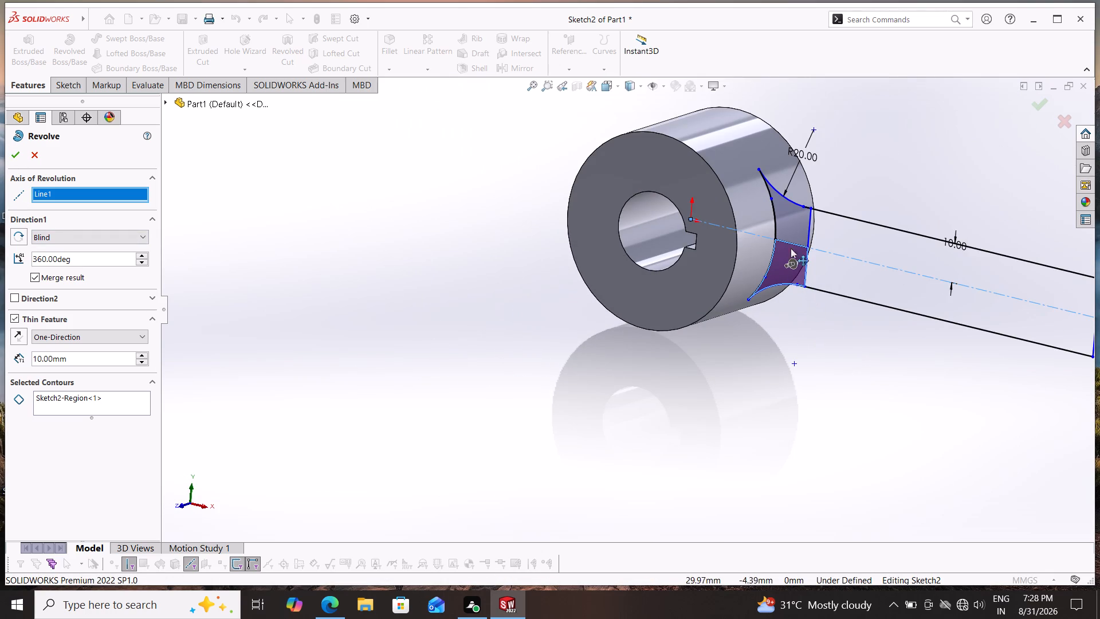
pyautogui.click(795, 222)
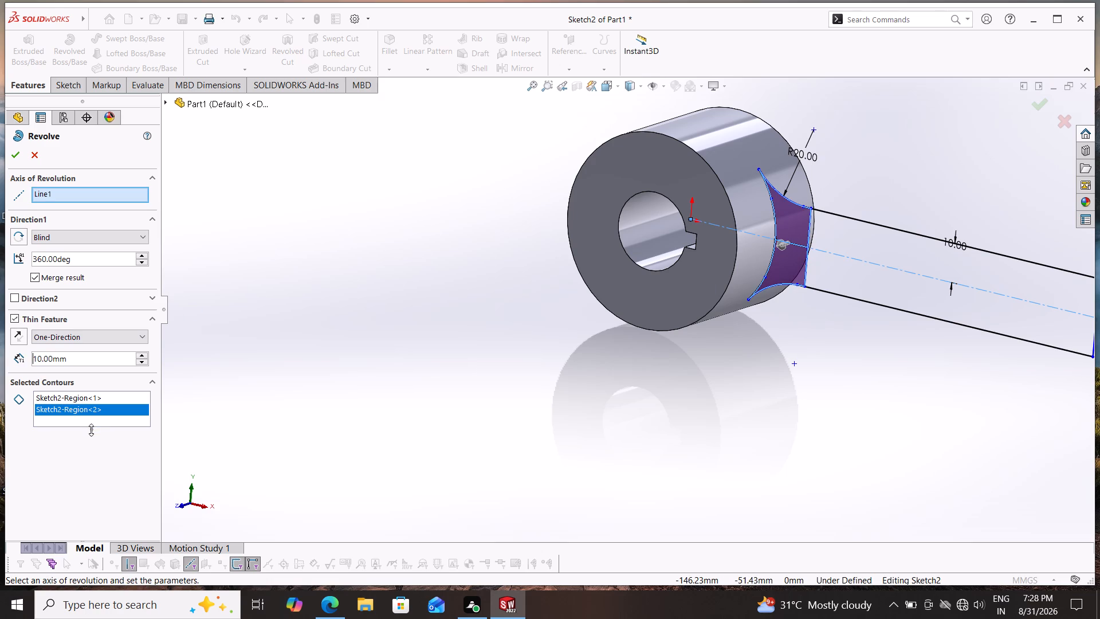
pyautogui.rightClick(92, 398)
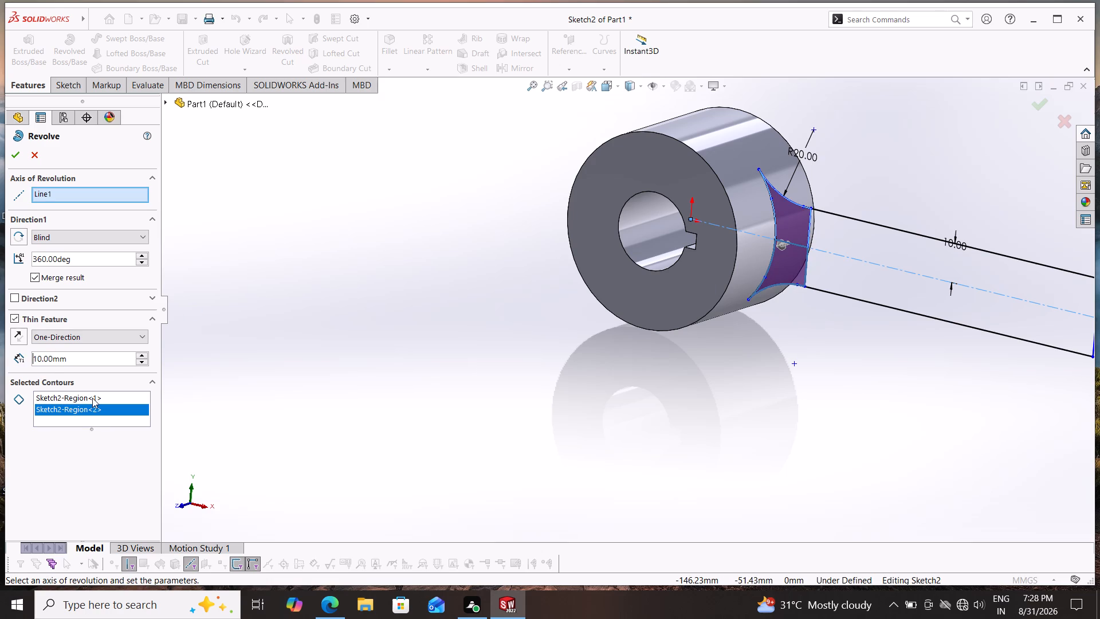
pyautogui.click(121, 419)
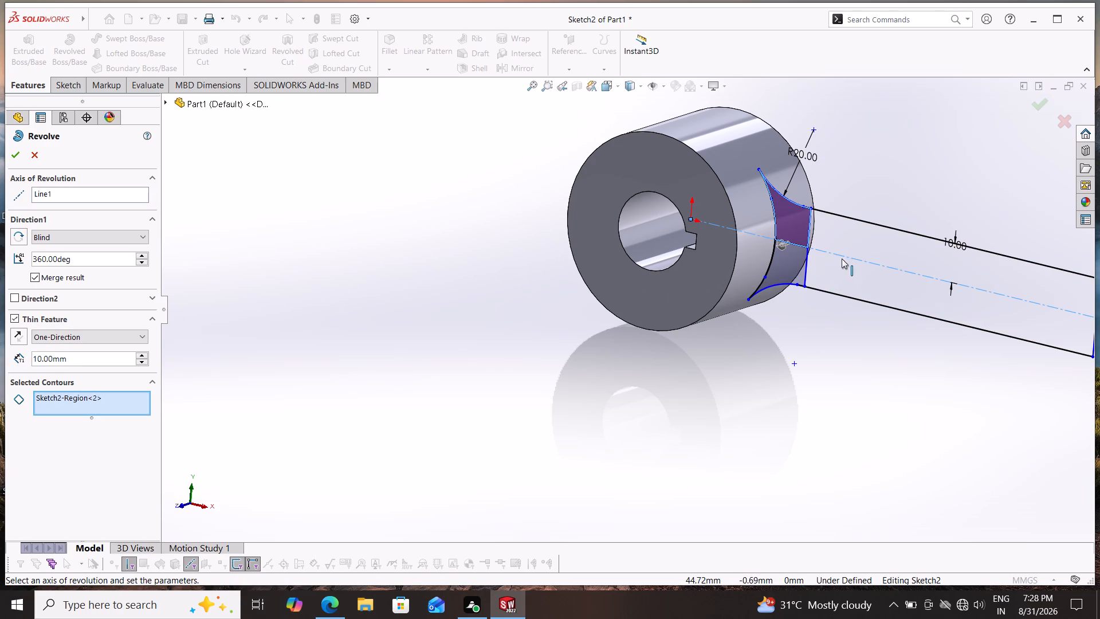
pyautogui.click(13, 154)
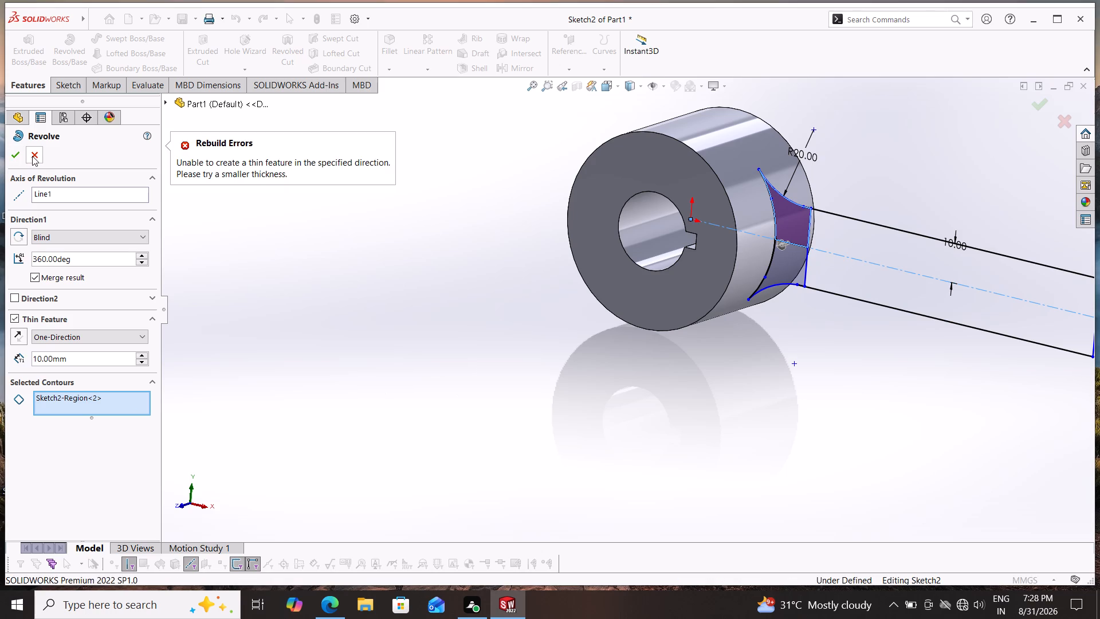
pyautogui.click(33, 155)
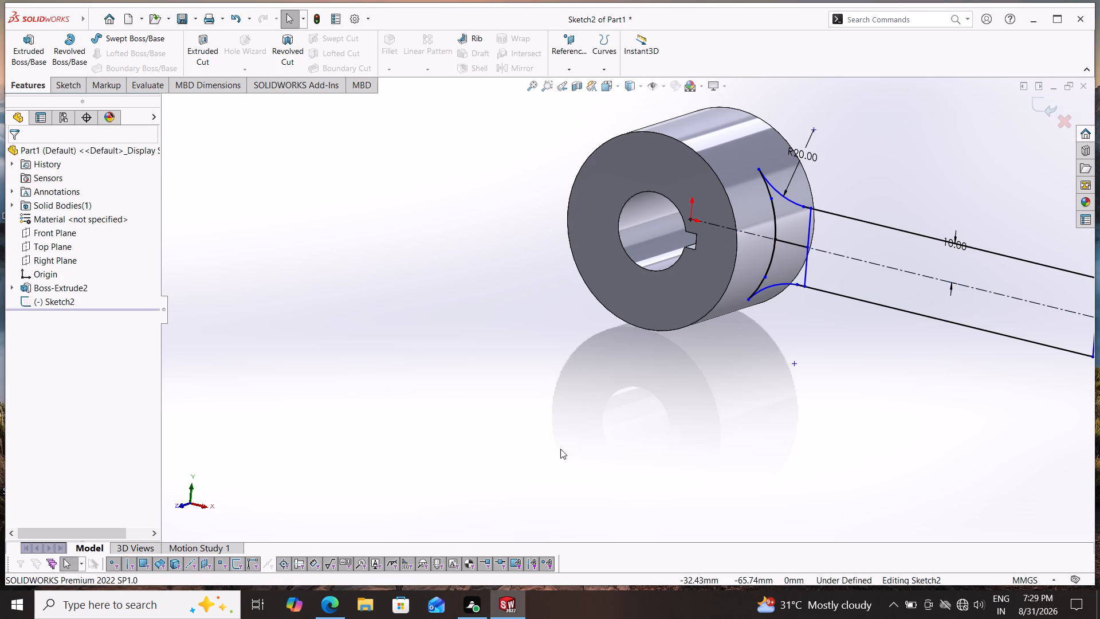
# Delete the short vertical line joining the two blend arcs at the hub end of the arm.
pyautogui.scroll(3, 604, 378)
pyautogui.scroll(3, 670, 369)
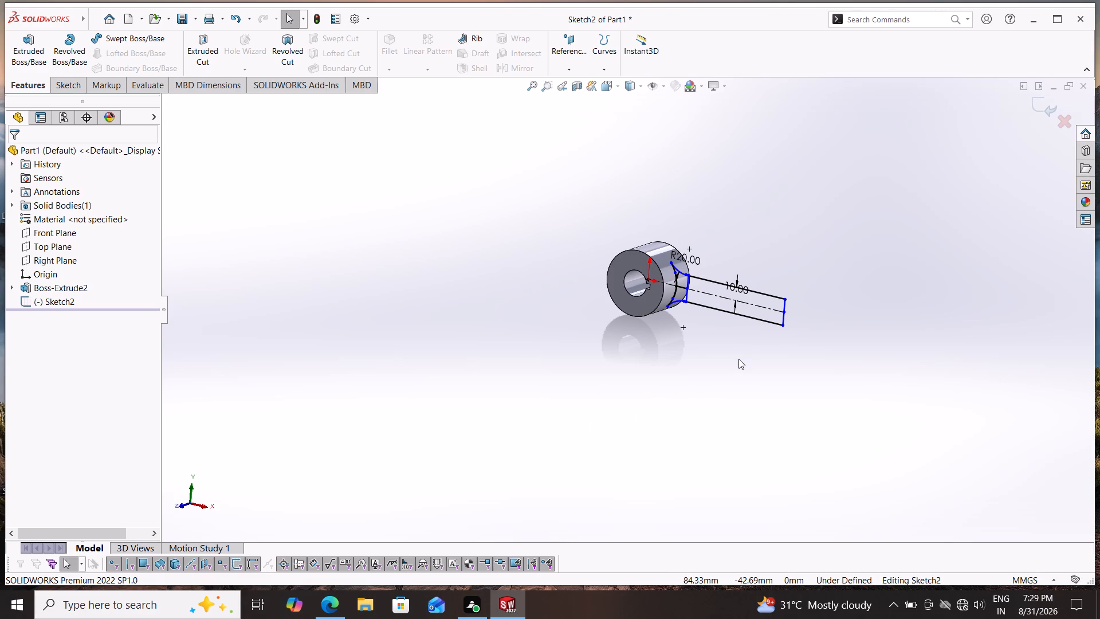
pyautogui.scroll(-5, 709, 328)
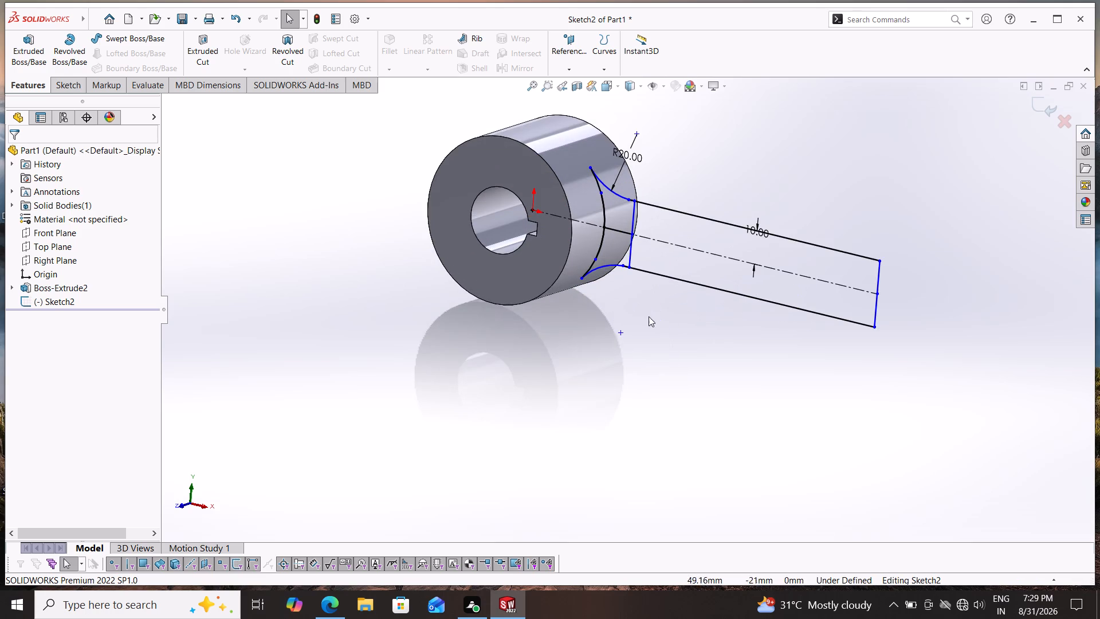
pyautogui.scroll(-3, 557, 324)
pyautogui.moveTo(609, 315); pyautogui.dragTo(626, 303, button='middle')
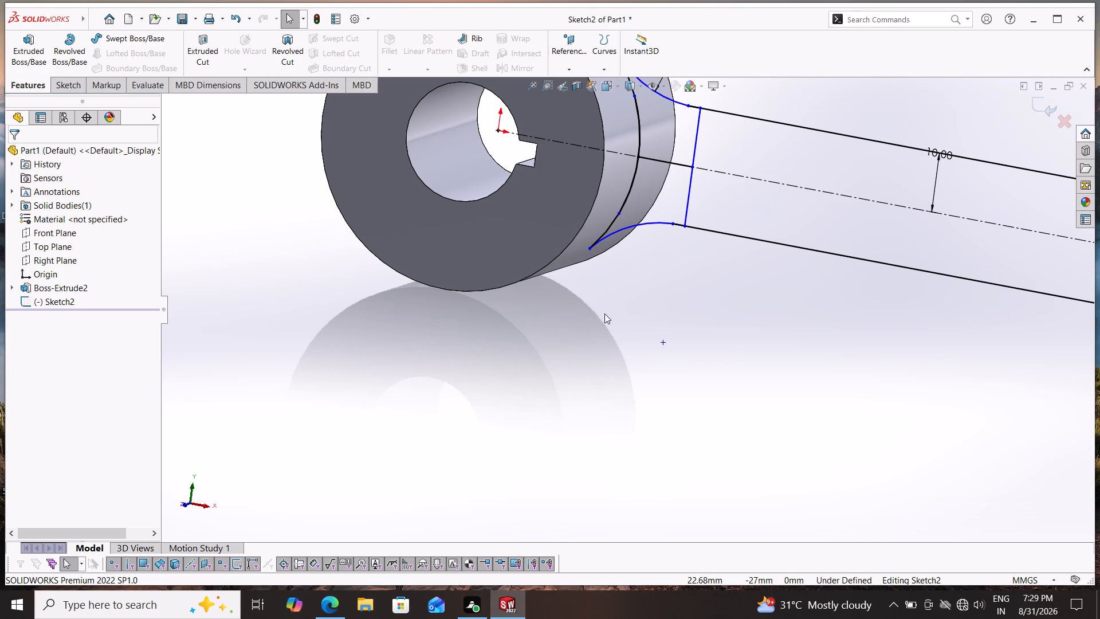
pyautogui.scroll(4, 671, 365)
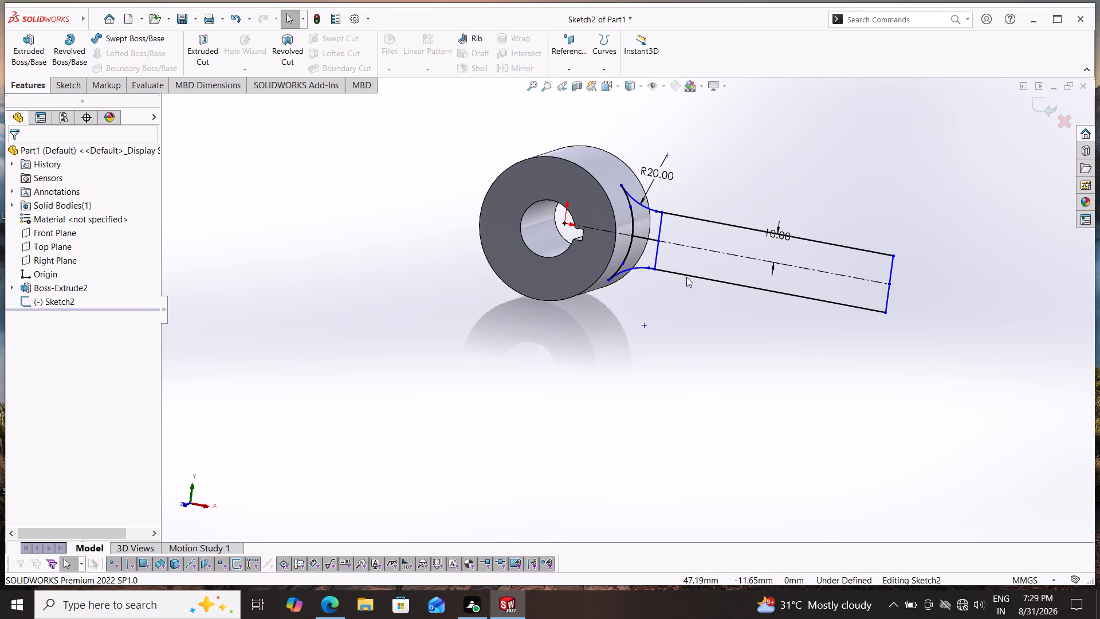
pyautogui.click(659, 233)
pyautogui.press('Delete')
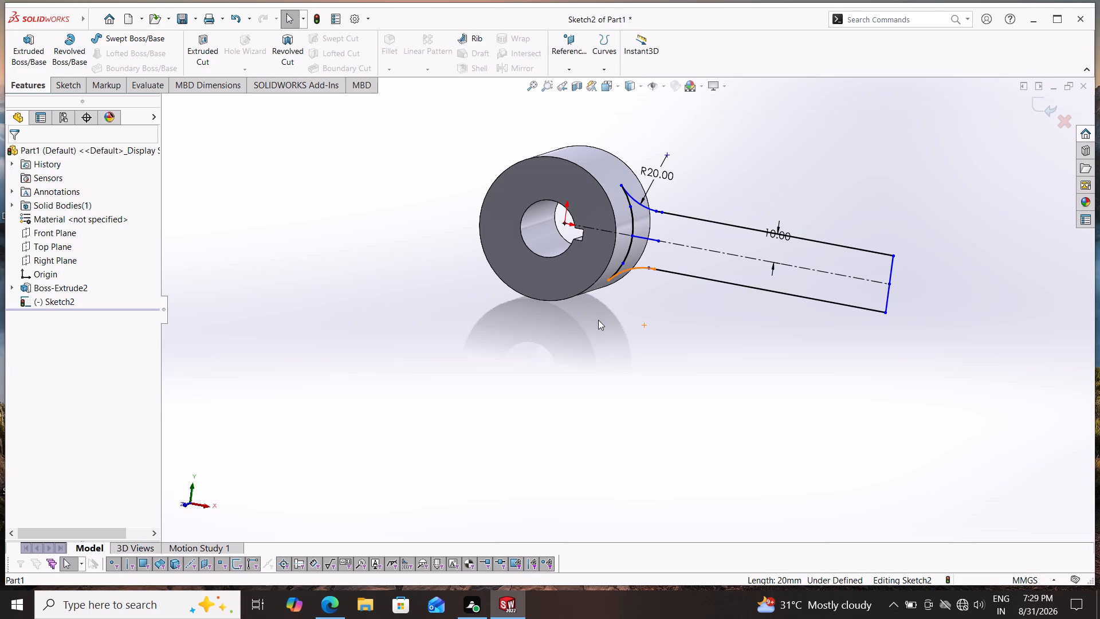
# Delete the short line on the centerline that splits the blend region beside the hub.
pyautogui.moveTo(702, 322); pyautogui.dragTo(718, 309, button='middle')
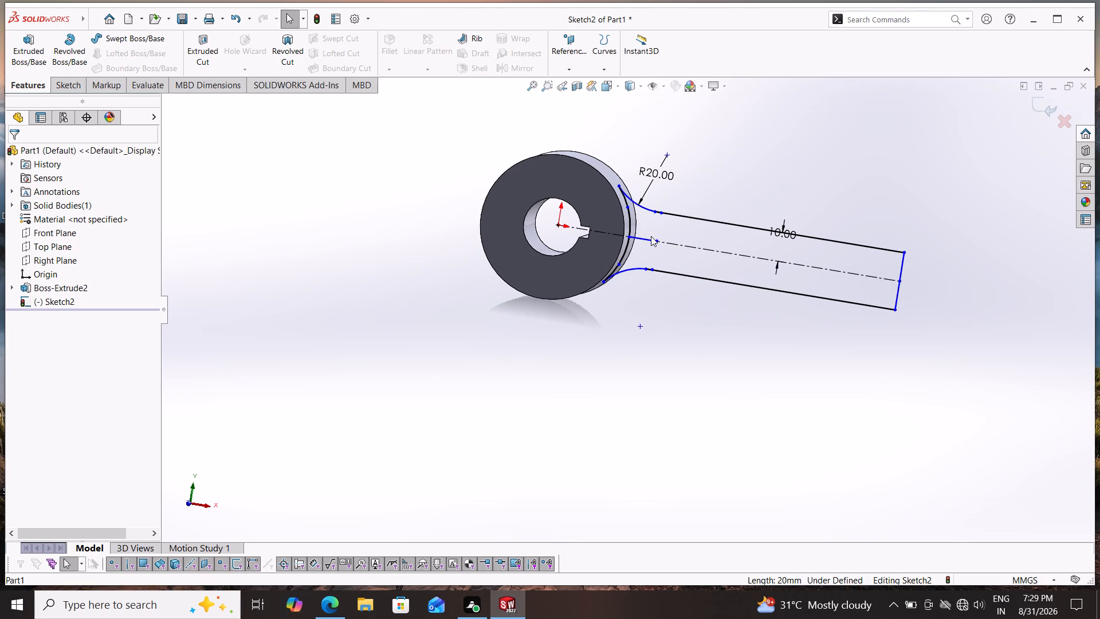
pyautogui.click(647, 240)
pyautogui.press('Delete')
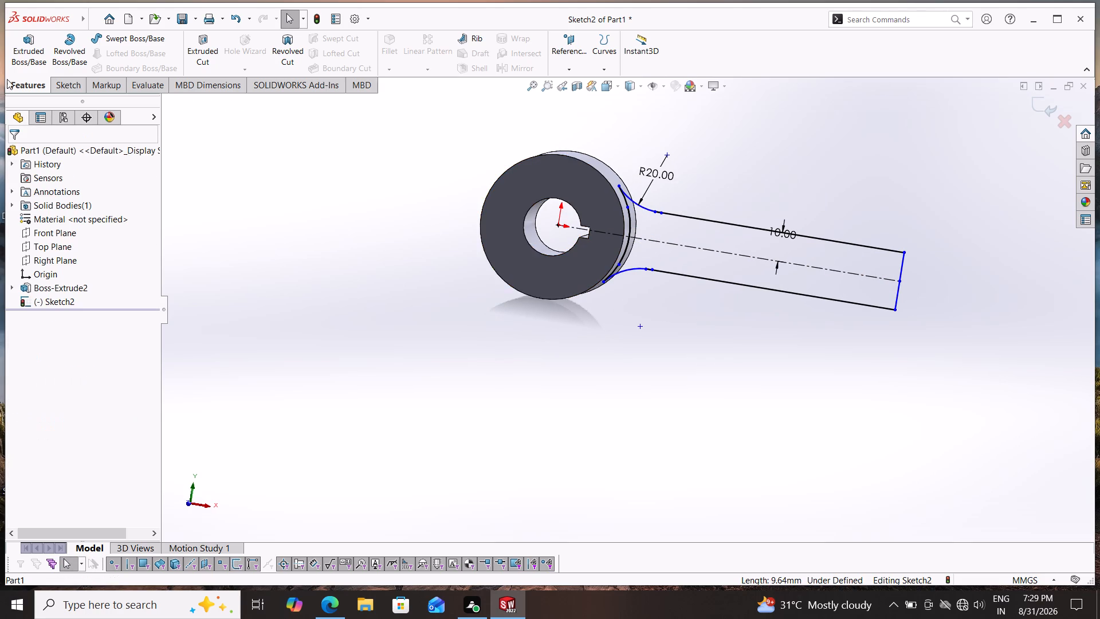
# Sketch a horizontal line about 95 mm long along the centerline, from the midpoint of the arm's end line to the hub arc.
pyautogui.click(72, 85)
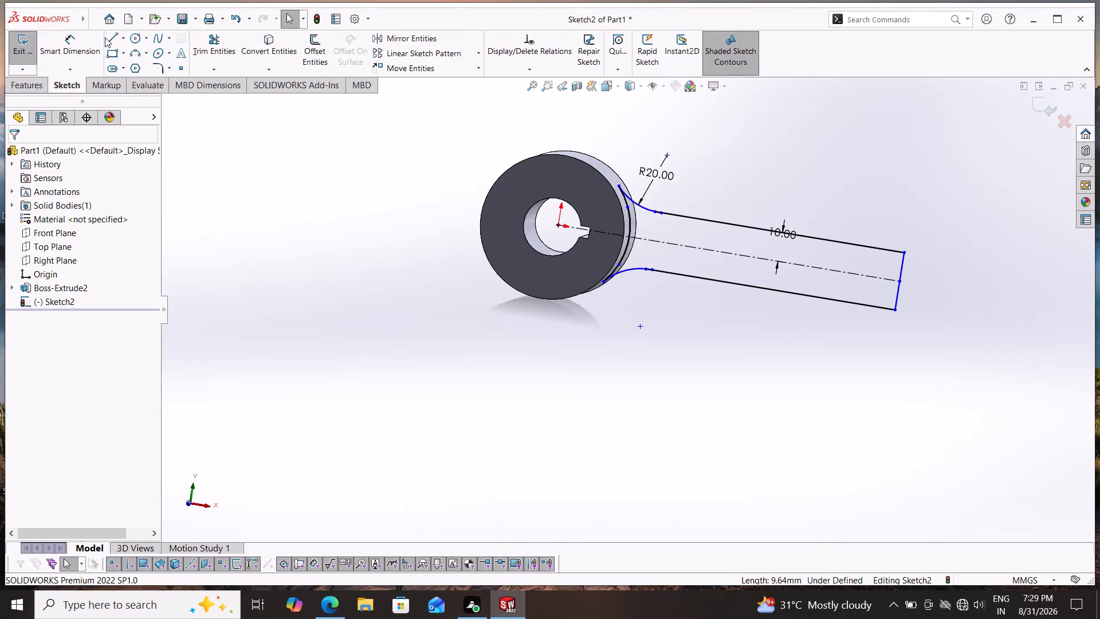
pyautogui.click(110, 37)
pyautogui.click(898, 279)
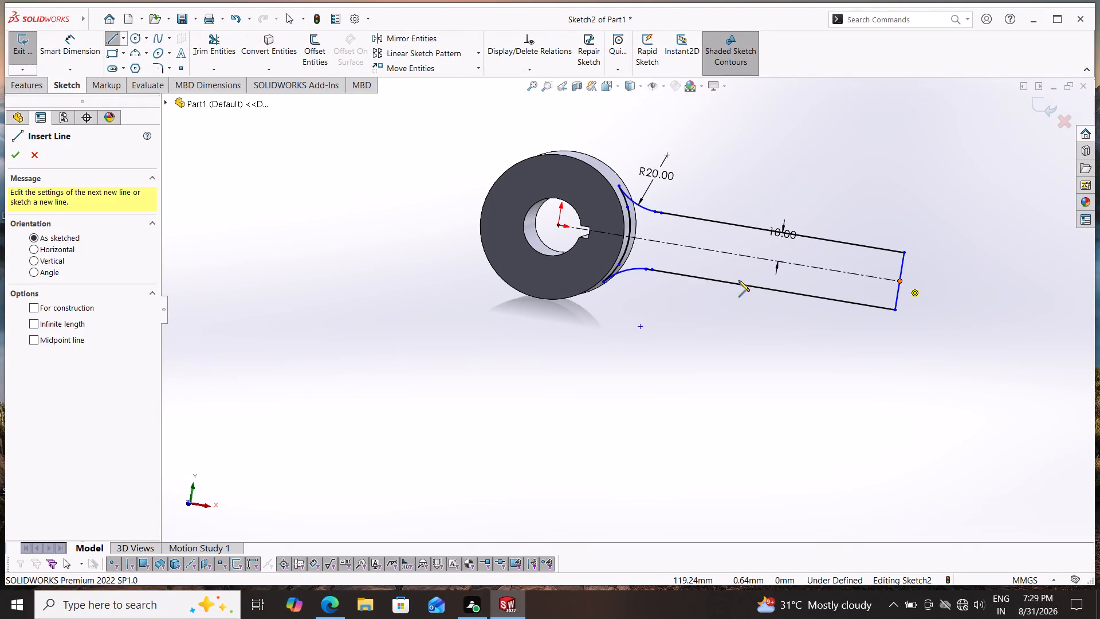
pyautogui.click(627, 236)
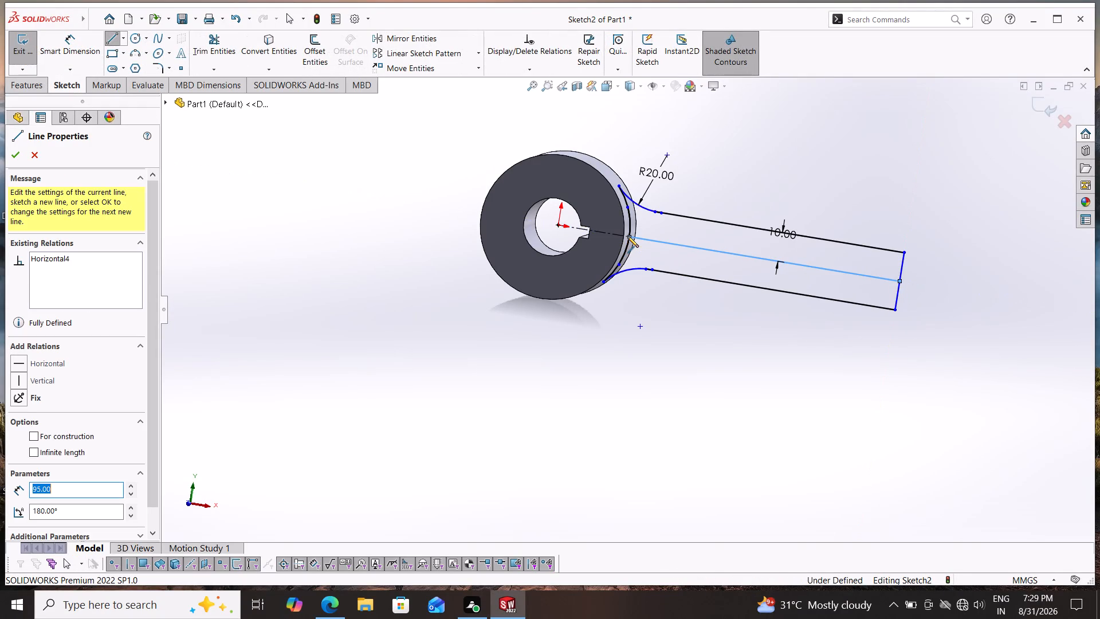
pyautogui.press('Escape')
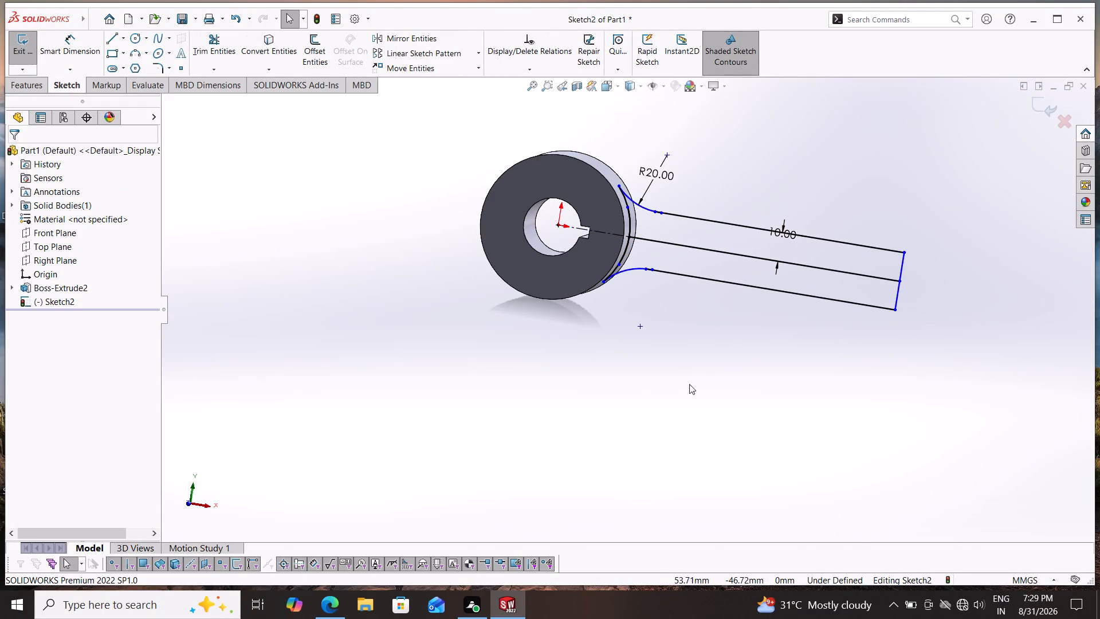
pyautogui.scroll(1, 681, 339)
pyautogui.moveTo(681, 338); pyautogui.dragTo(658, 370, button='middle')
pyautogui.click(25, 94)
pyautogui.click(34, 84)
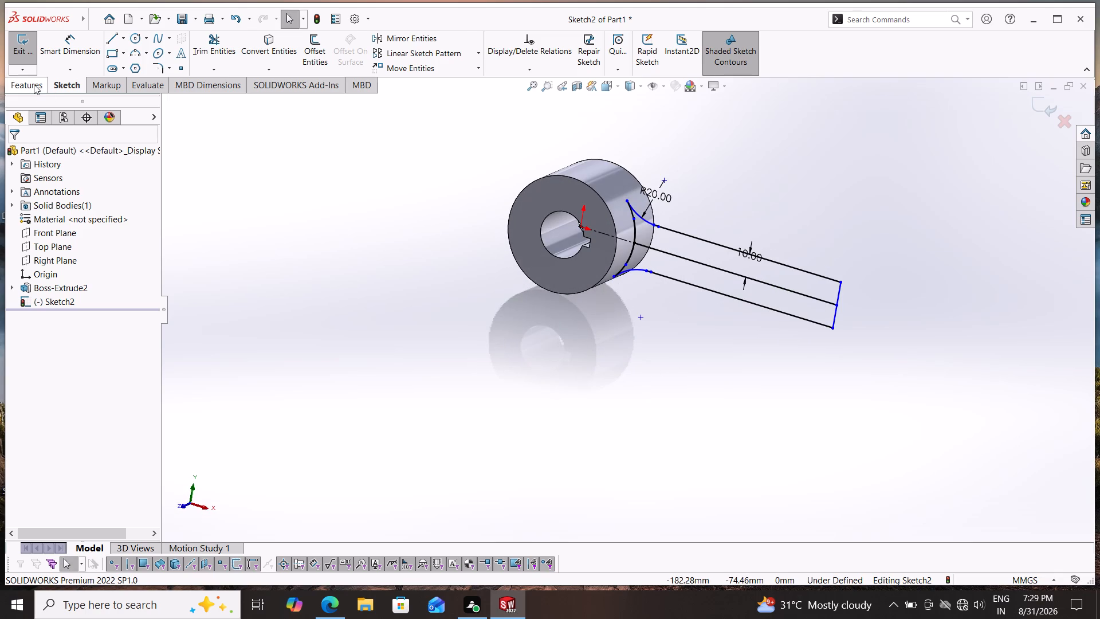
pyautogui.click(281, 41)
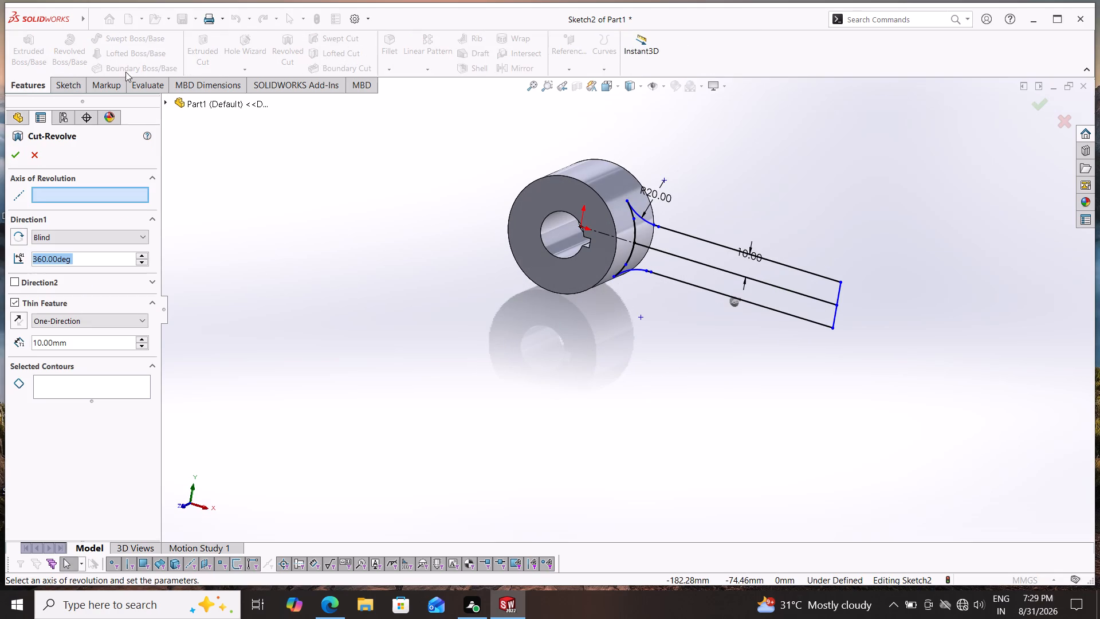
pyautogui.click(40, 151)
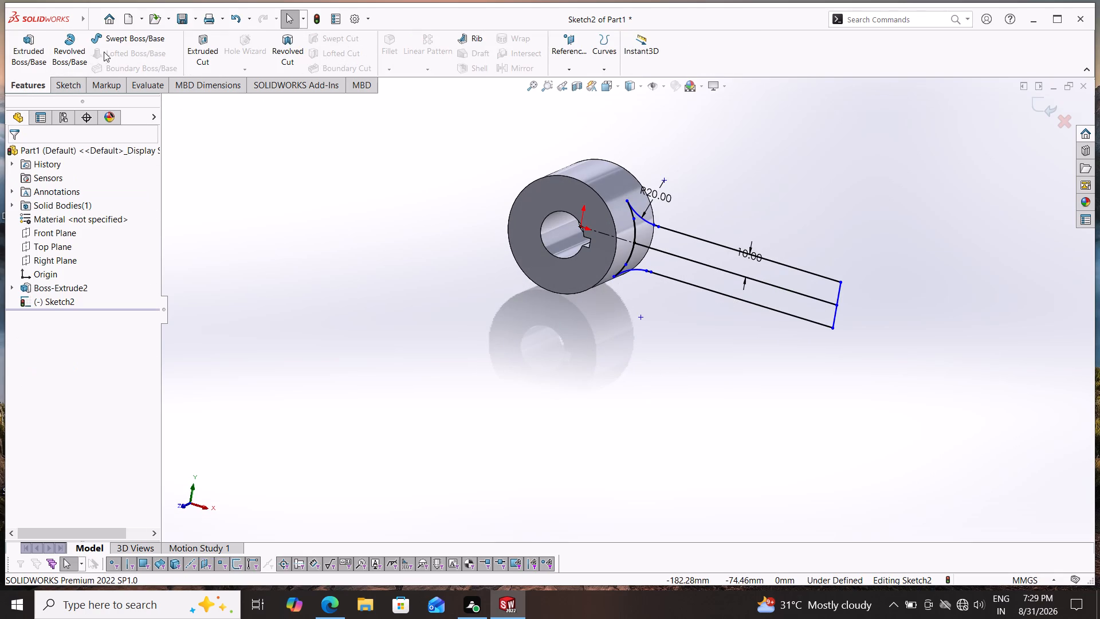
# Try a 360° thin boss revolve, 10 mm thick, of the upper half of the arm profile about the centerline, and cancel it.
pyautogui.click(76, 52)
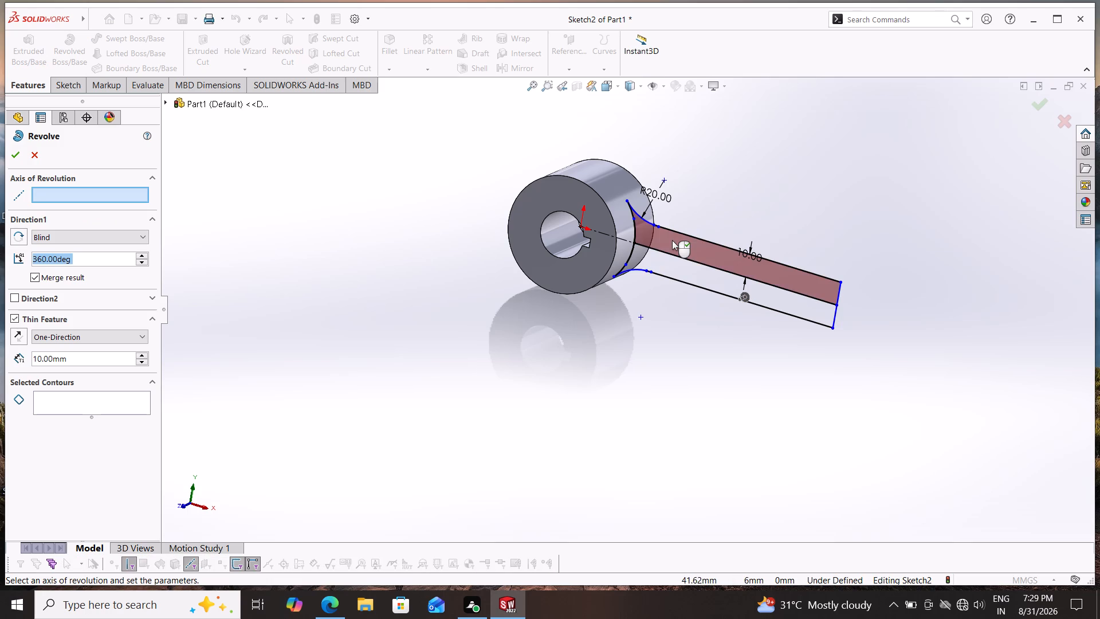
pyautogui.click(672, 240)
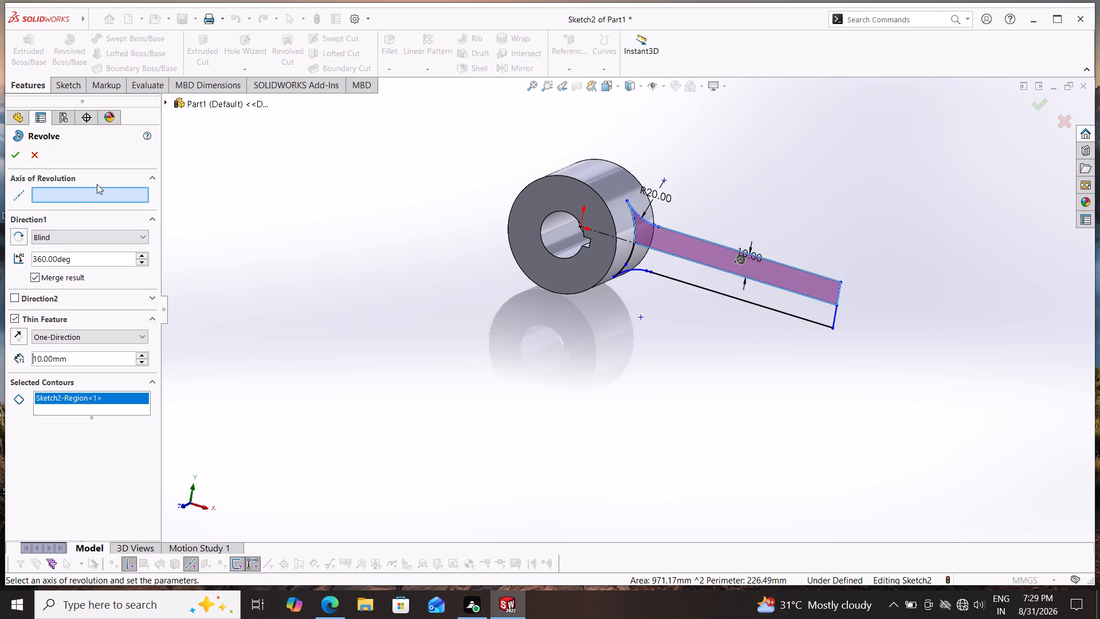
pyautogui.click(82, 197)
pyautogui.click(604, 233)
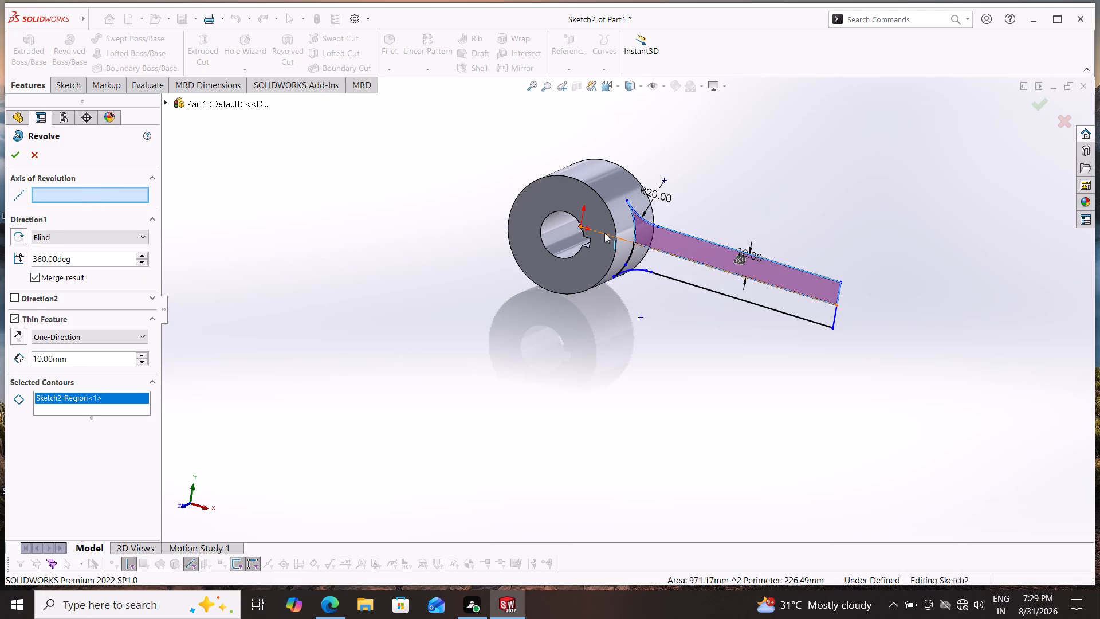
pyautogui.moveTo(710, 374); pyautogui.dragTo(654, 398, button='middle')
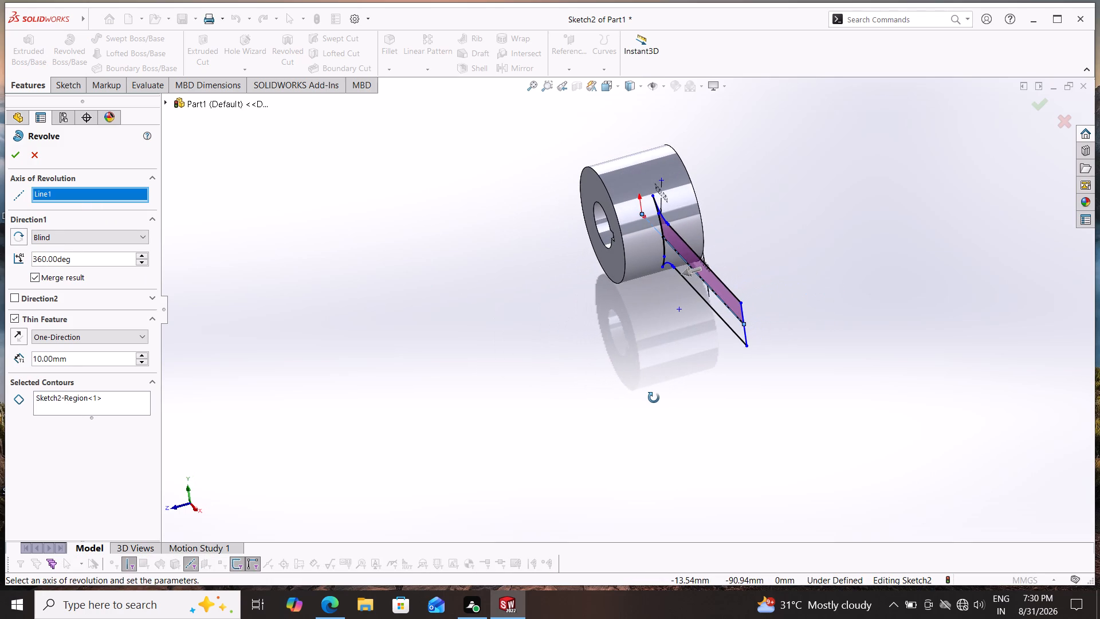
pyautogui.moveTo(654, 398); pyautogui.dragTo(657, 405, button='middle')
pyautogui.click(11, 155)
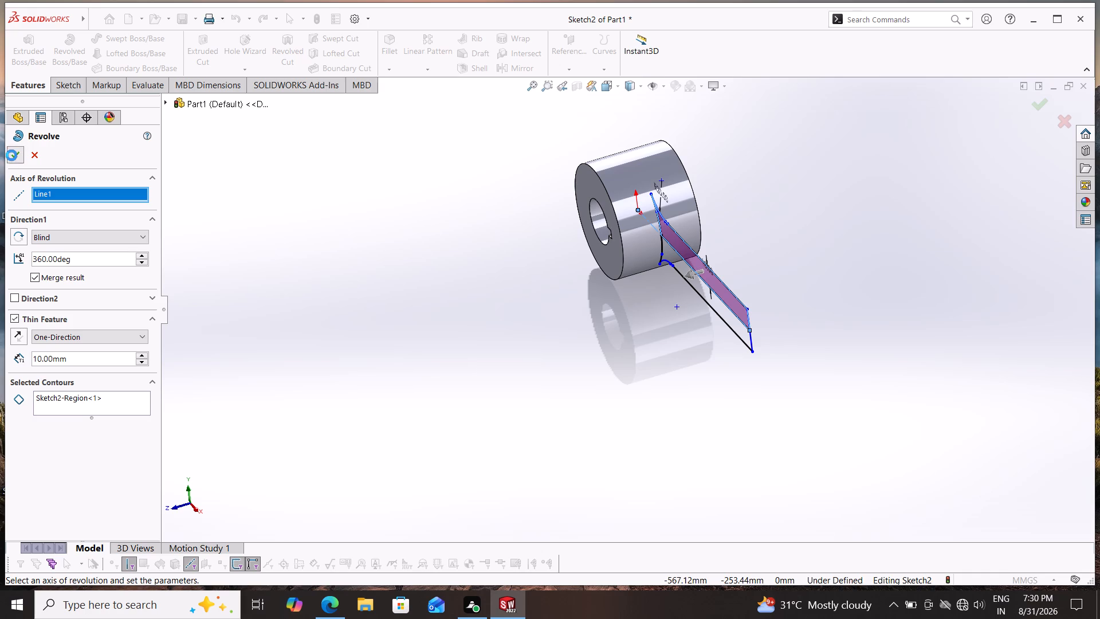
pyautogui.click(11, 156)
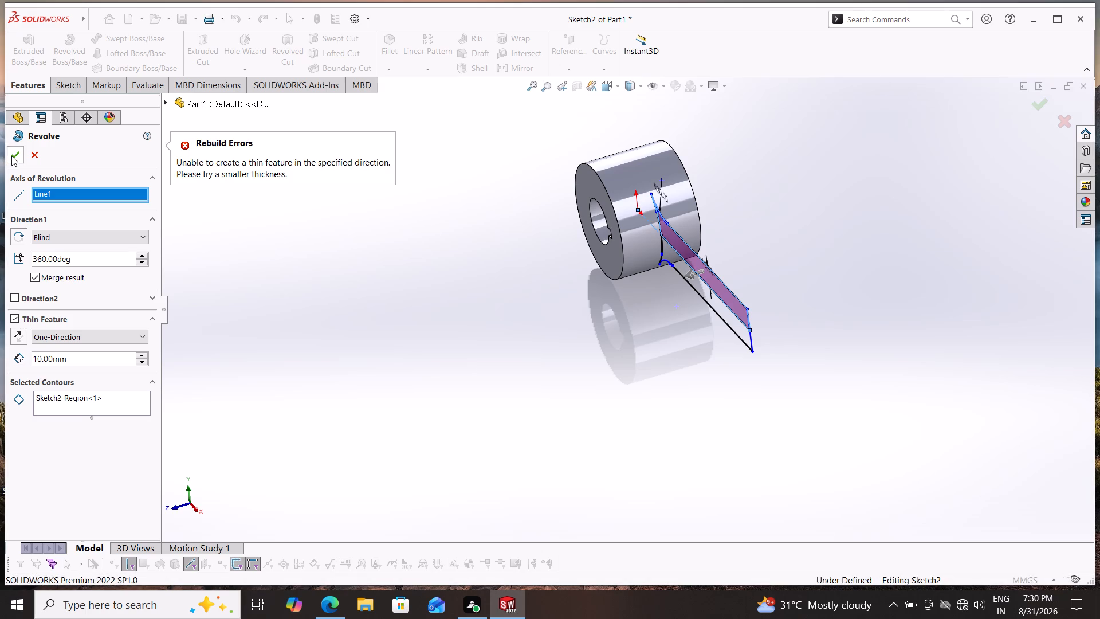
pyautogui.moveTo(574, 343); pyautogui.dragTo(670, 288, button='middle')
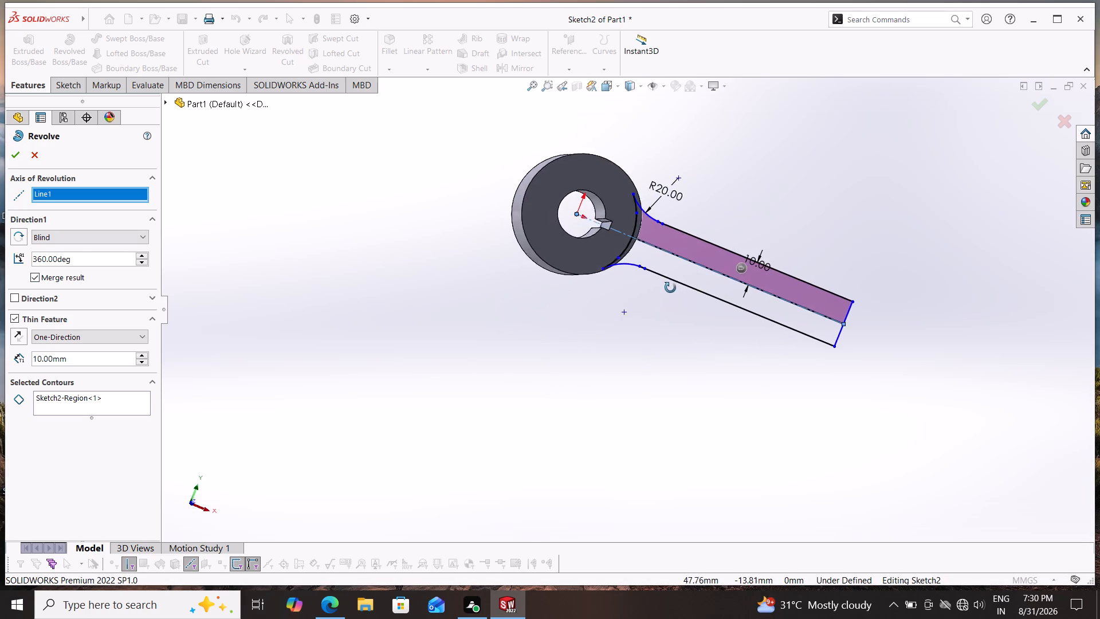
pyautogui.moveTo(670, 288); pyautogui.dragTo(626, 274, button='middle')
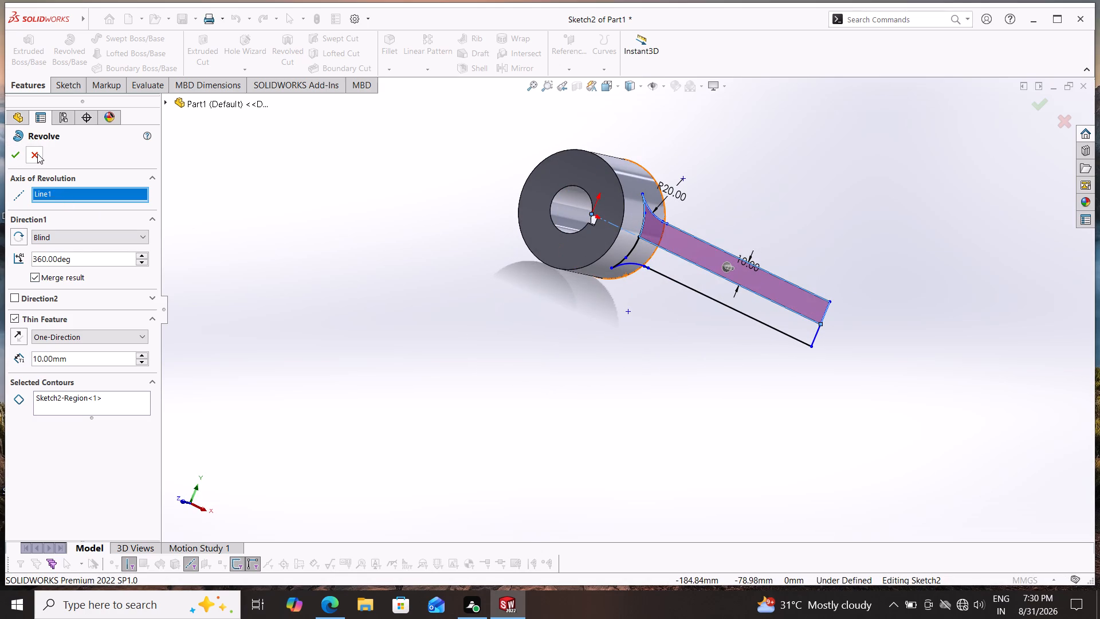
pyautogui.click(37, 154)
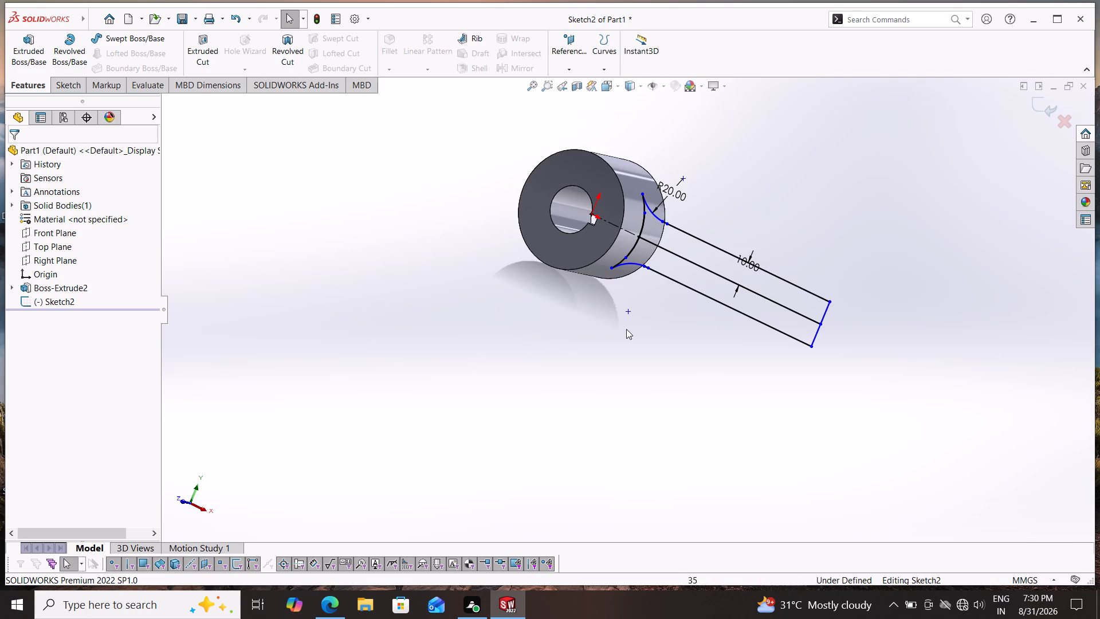
# Trim away the lower half of the arm profile: its long edge, half of the end line, the blend arc and the hub arc portion.
pyautogui.scroll(-2, 626, 329)
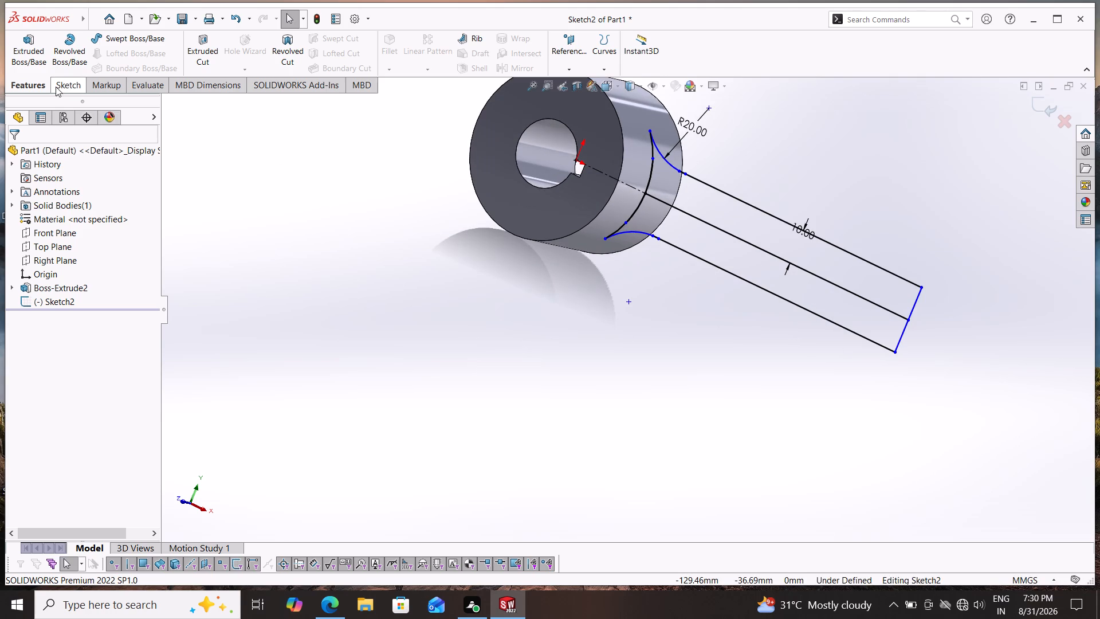
pyautogui.click(56, 87)
pyautogui.click(211, 42)
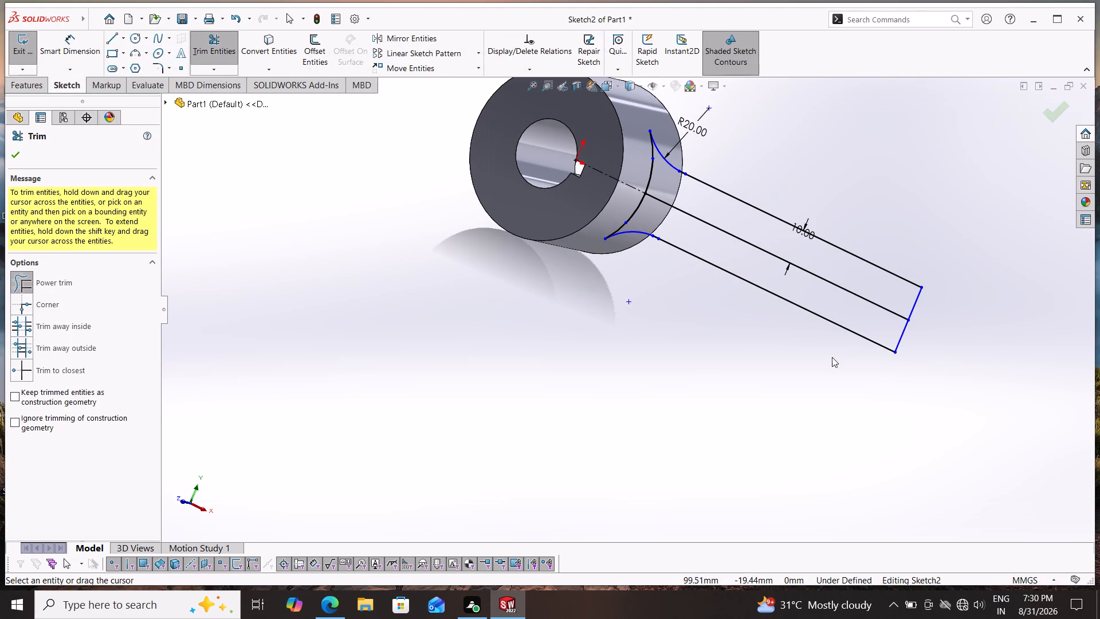
pyautogui.moveTo(922, 358); pyautogui.dragTo(774, 309)
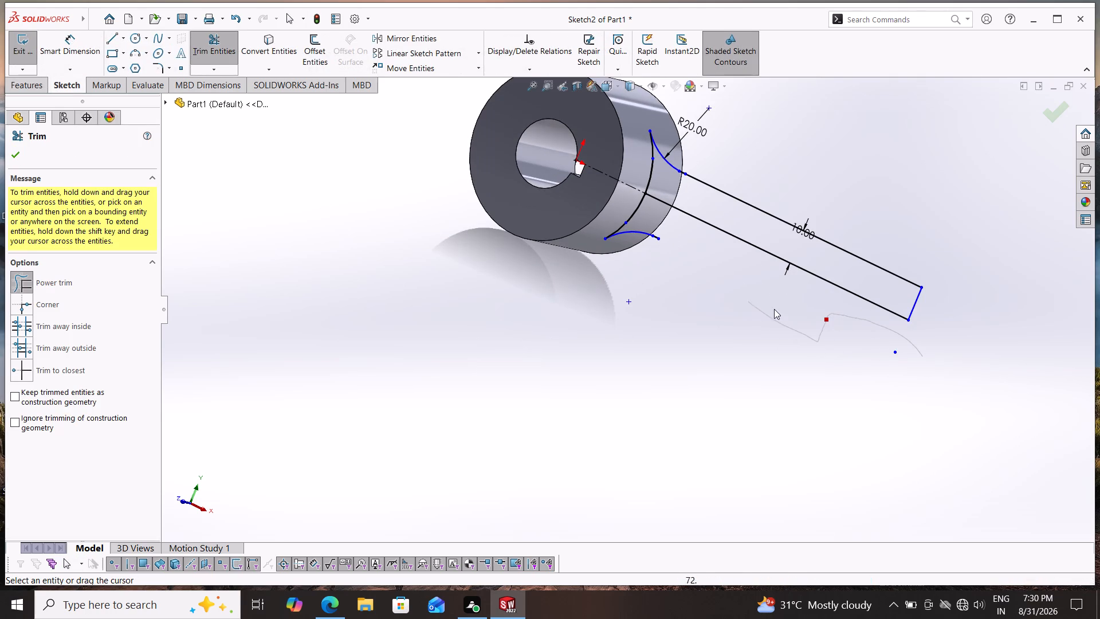
pyautogui.moveTo(774, 309); pyautogui.dragTo(628, 217)
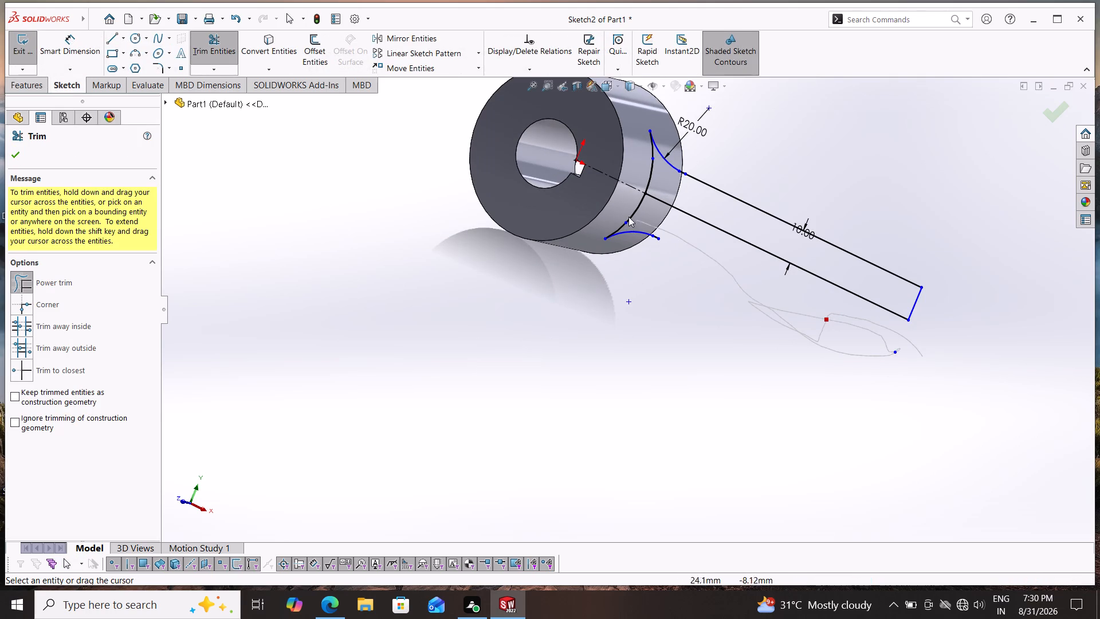
pyautogui.moveTo(628, 217); pyautogui.dragTo(656, 241)
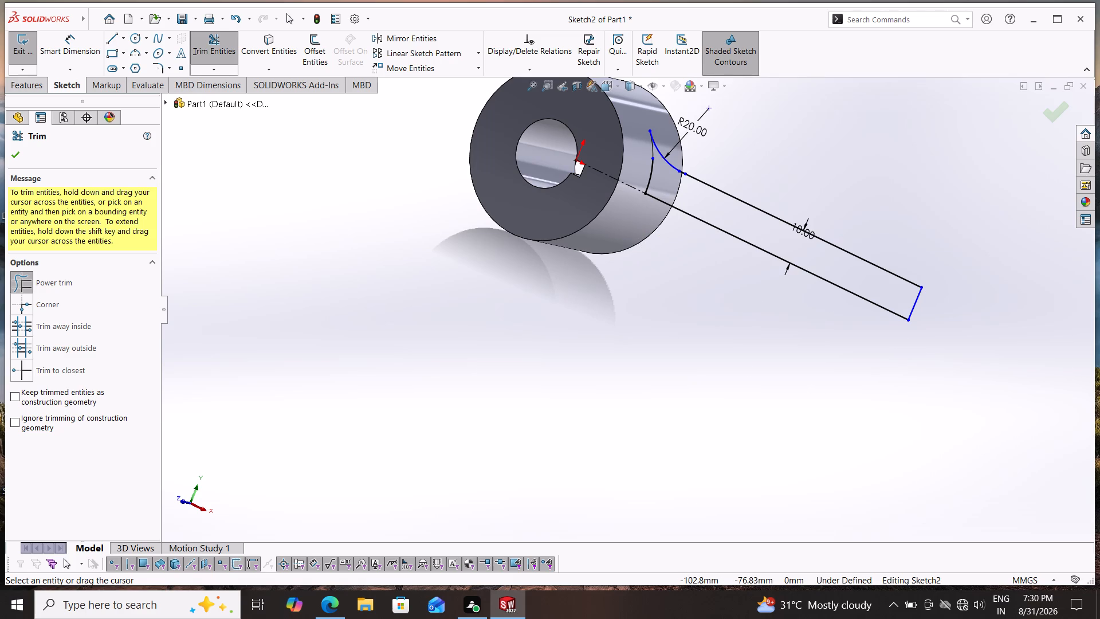
pyautogui.click(17, 154)
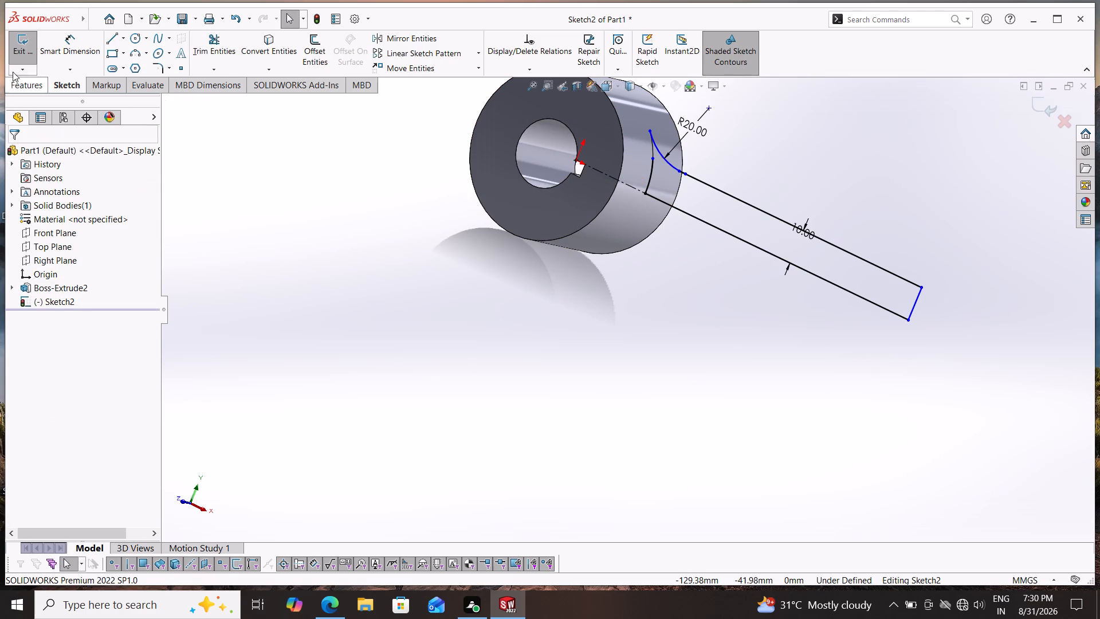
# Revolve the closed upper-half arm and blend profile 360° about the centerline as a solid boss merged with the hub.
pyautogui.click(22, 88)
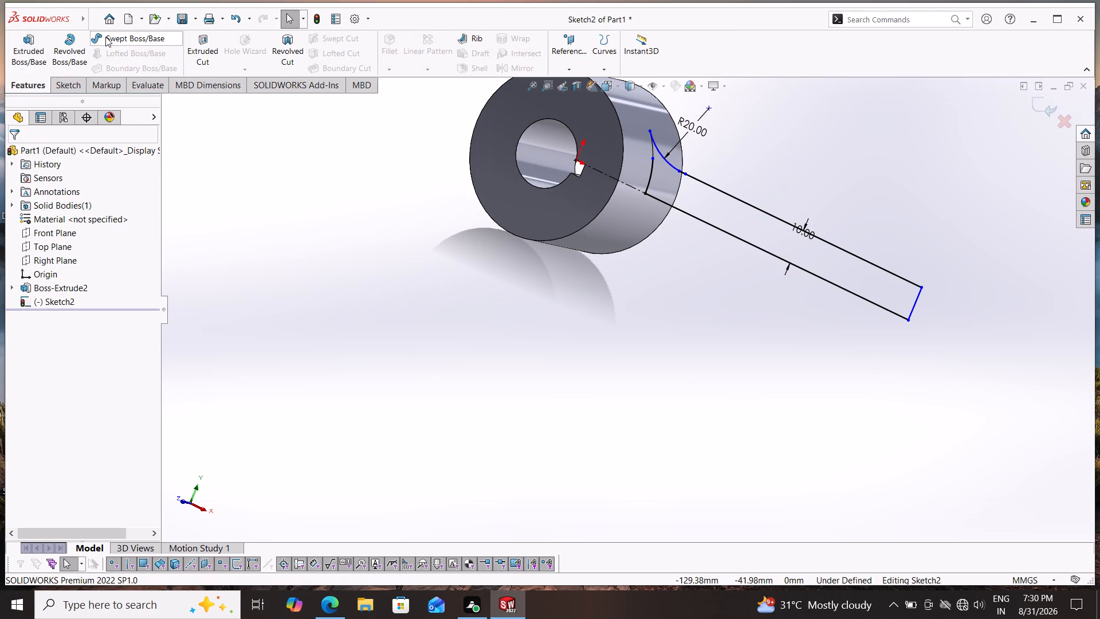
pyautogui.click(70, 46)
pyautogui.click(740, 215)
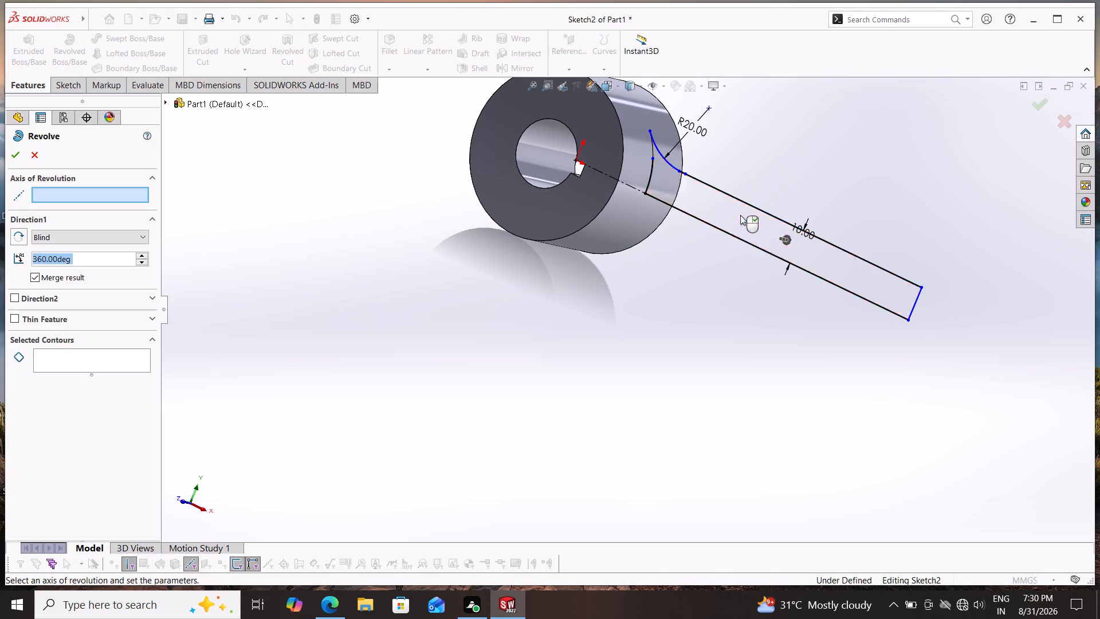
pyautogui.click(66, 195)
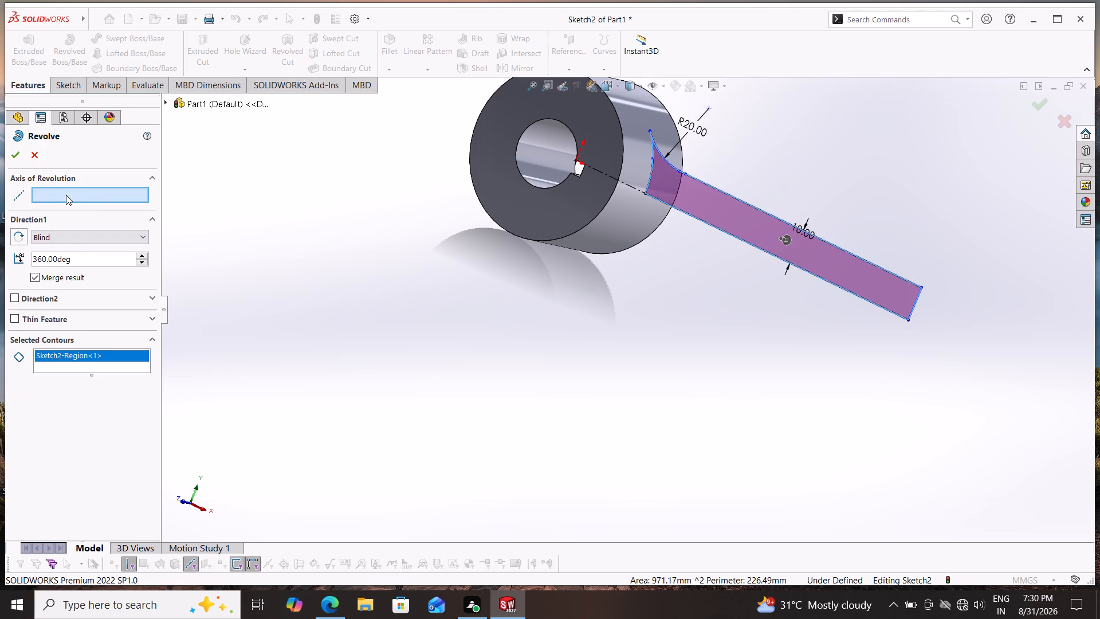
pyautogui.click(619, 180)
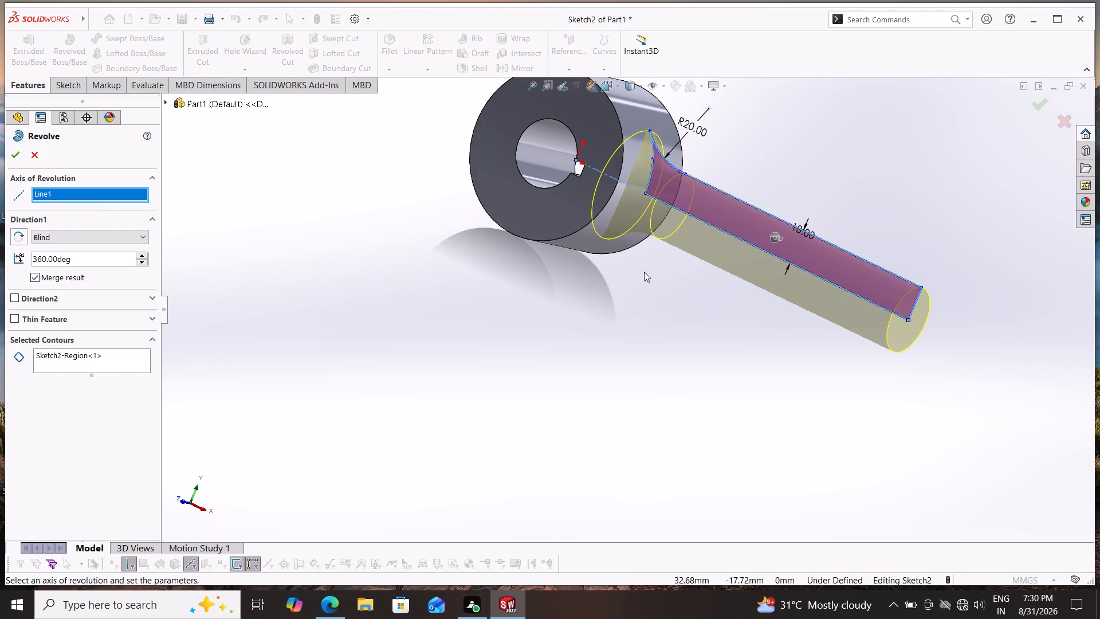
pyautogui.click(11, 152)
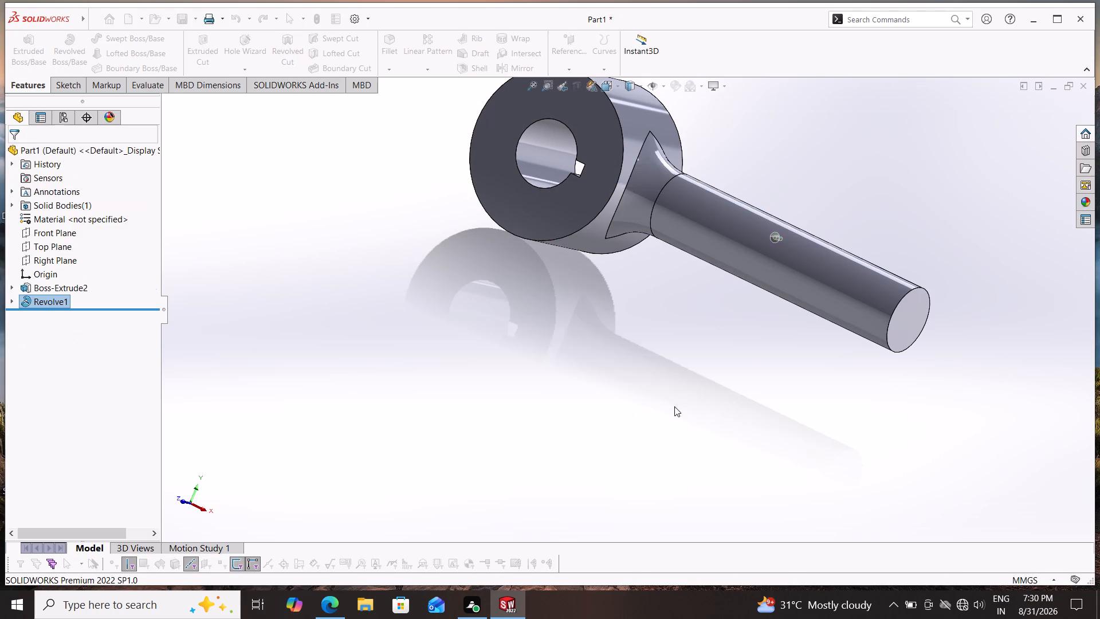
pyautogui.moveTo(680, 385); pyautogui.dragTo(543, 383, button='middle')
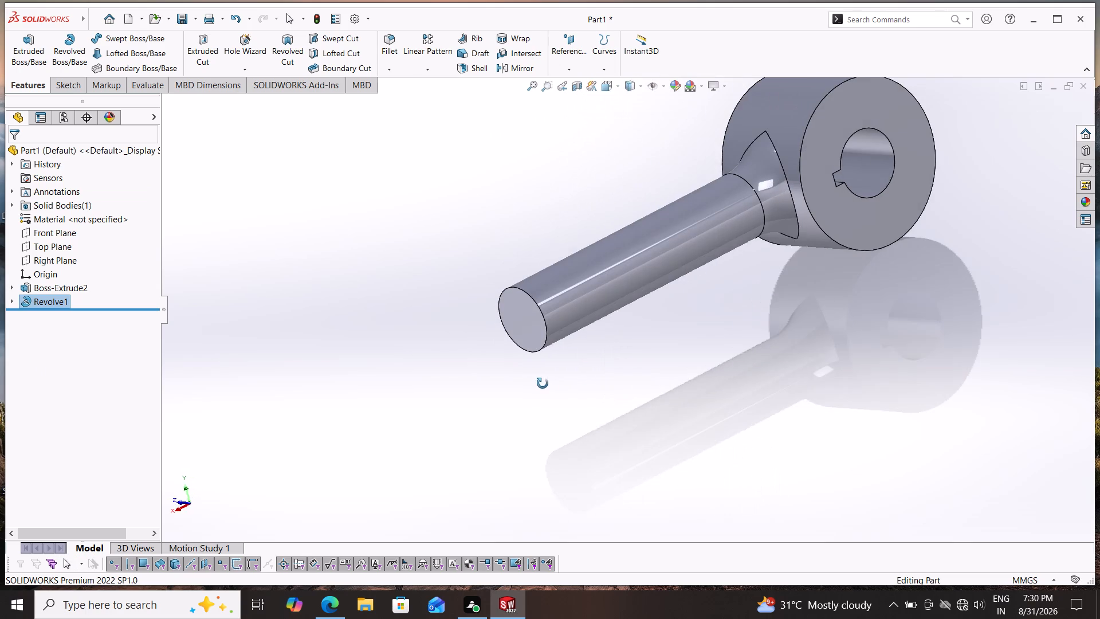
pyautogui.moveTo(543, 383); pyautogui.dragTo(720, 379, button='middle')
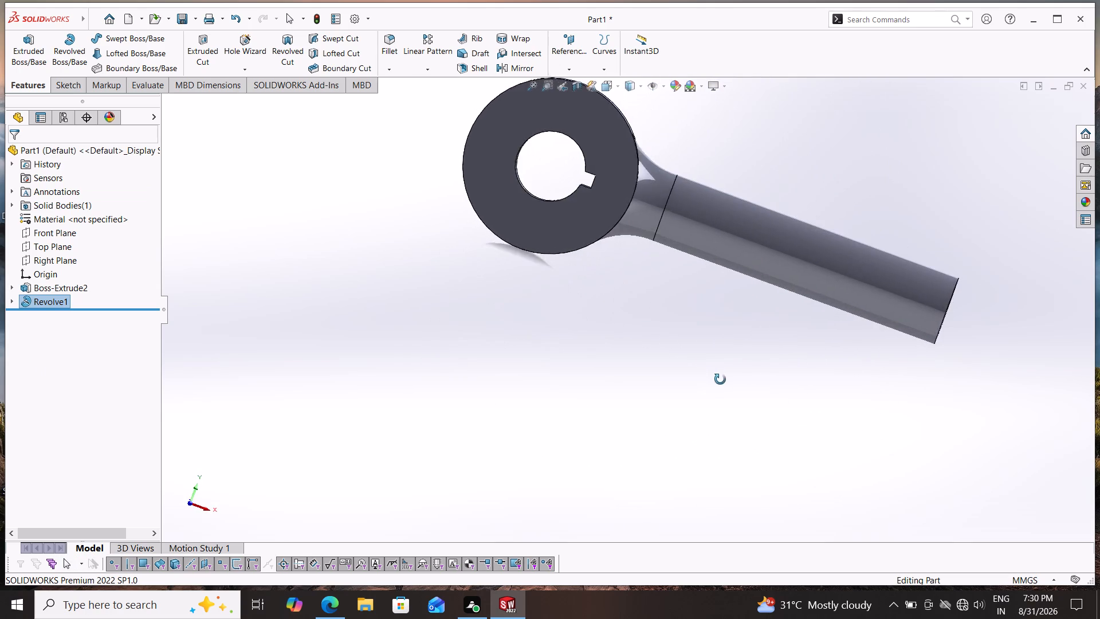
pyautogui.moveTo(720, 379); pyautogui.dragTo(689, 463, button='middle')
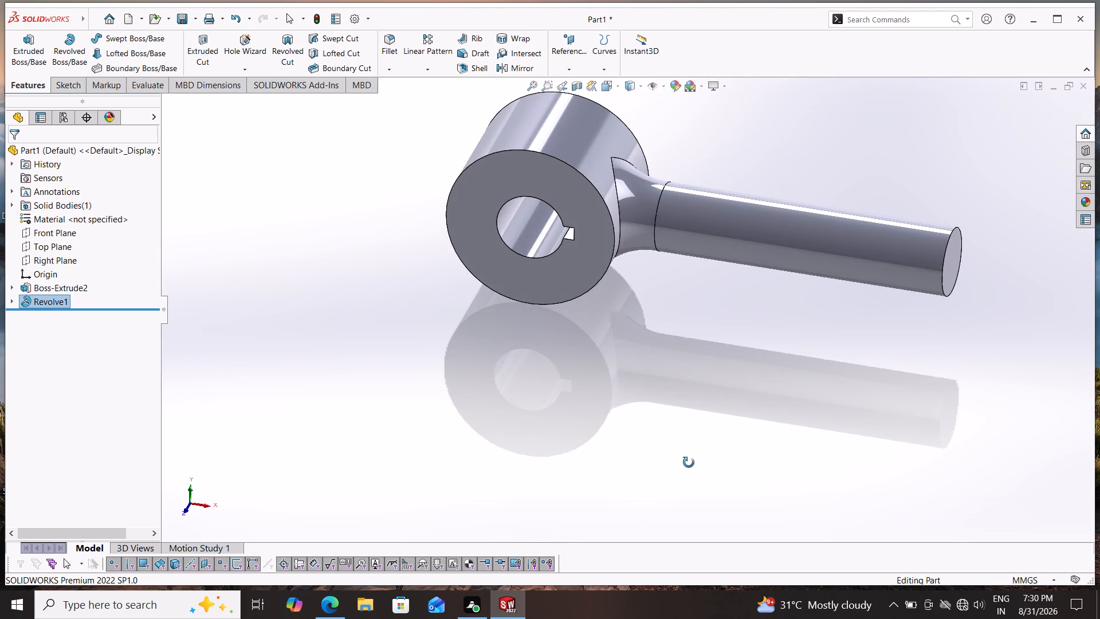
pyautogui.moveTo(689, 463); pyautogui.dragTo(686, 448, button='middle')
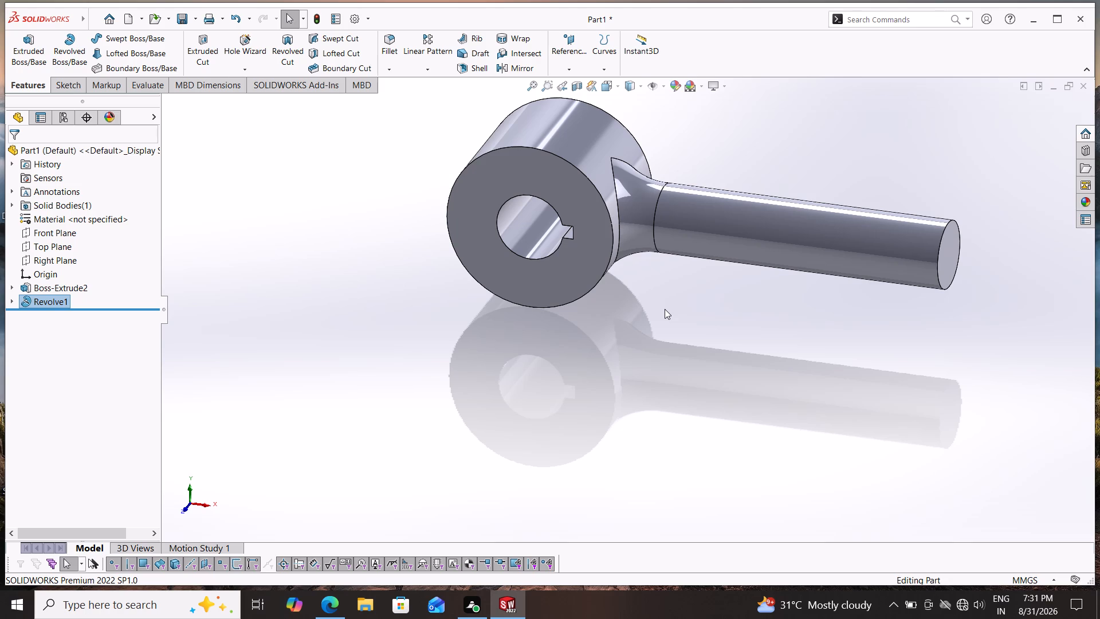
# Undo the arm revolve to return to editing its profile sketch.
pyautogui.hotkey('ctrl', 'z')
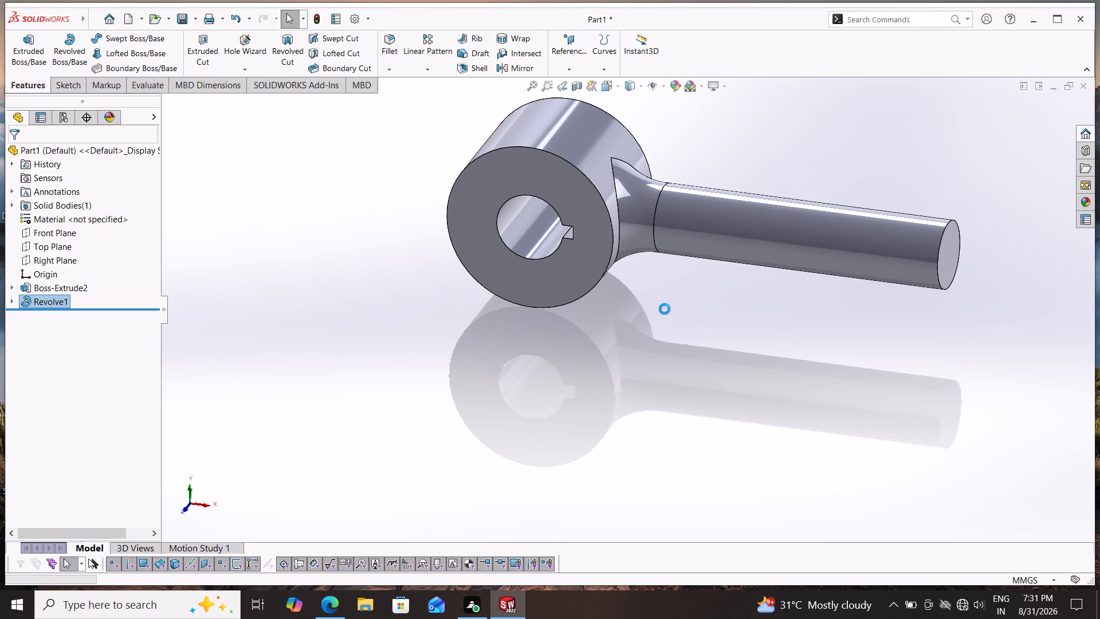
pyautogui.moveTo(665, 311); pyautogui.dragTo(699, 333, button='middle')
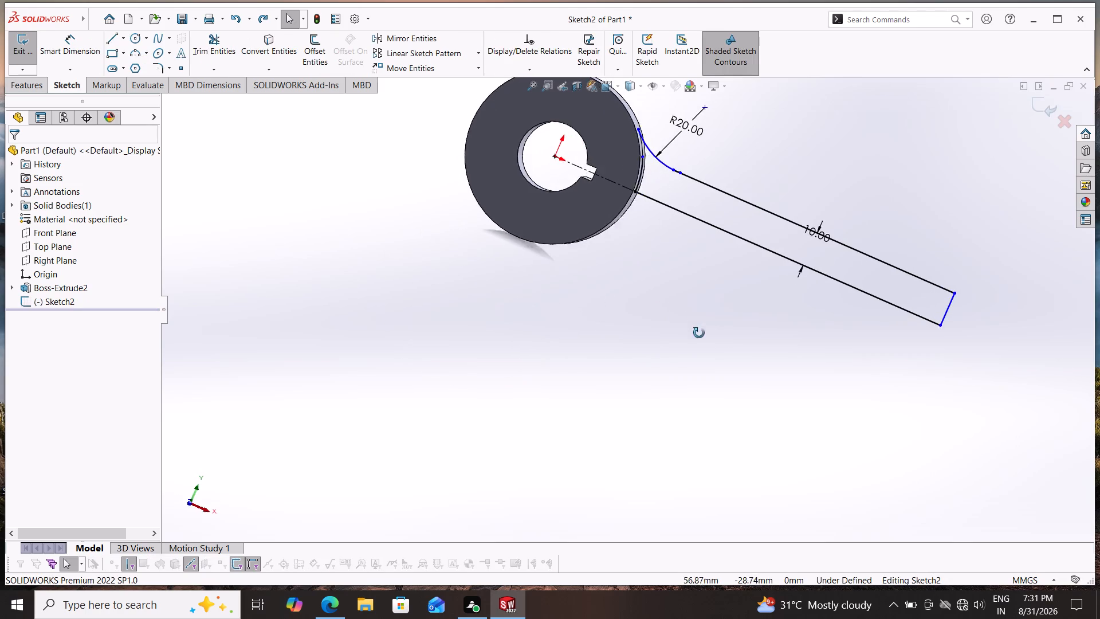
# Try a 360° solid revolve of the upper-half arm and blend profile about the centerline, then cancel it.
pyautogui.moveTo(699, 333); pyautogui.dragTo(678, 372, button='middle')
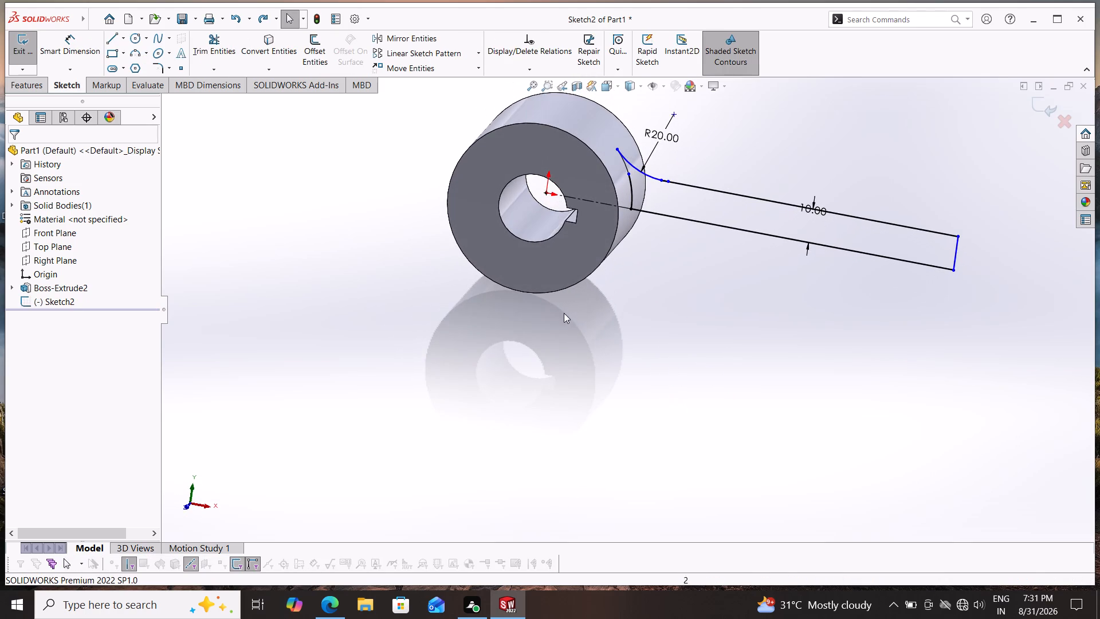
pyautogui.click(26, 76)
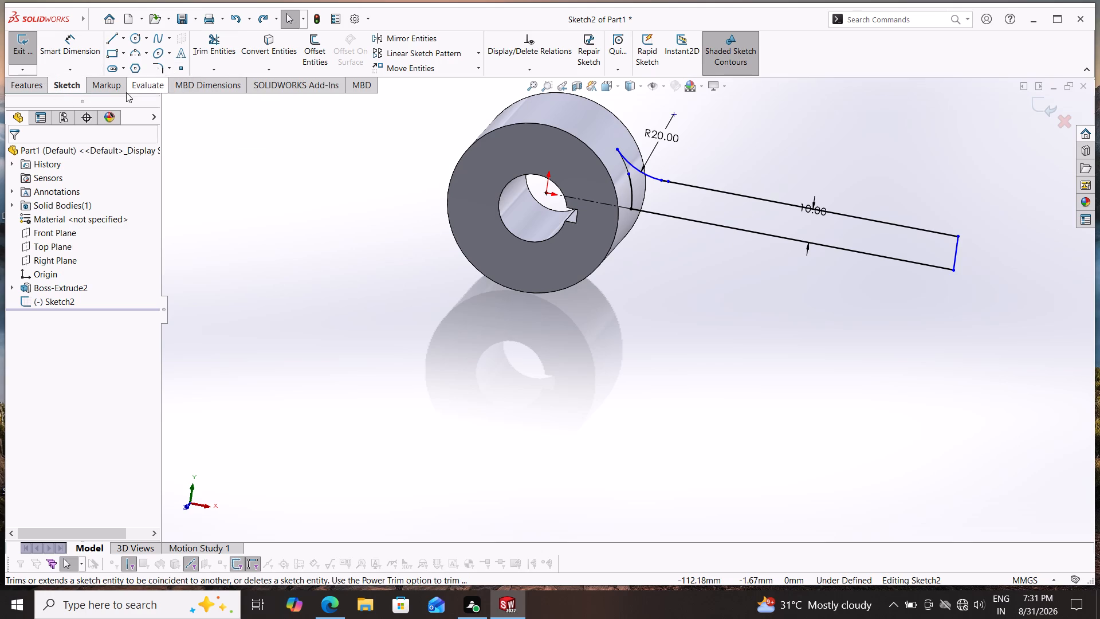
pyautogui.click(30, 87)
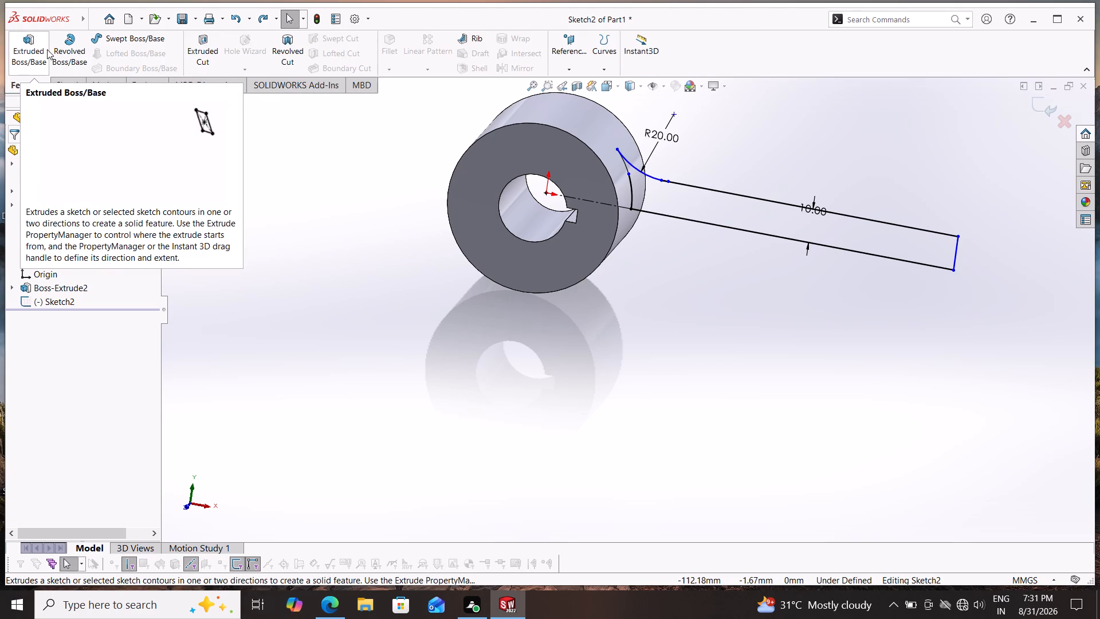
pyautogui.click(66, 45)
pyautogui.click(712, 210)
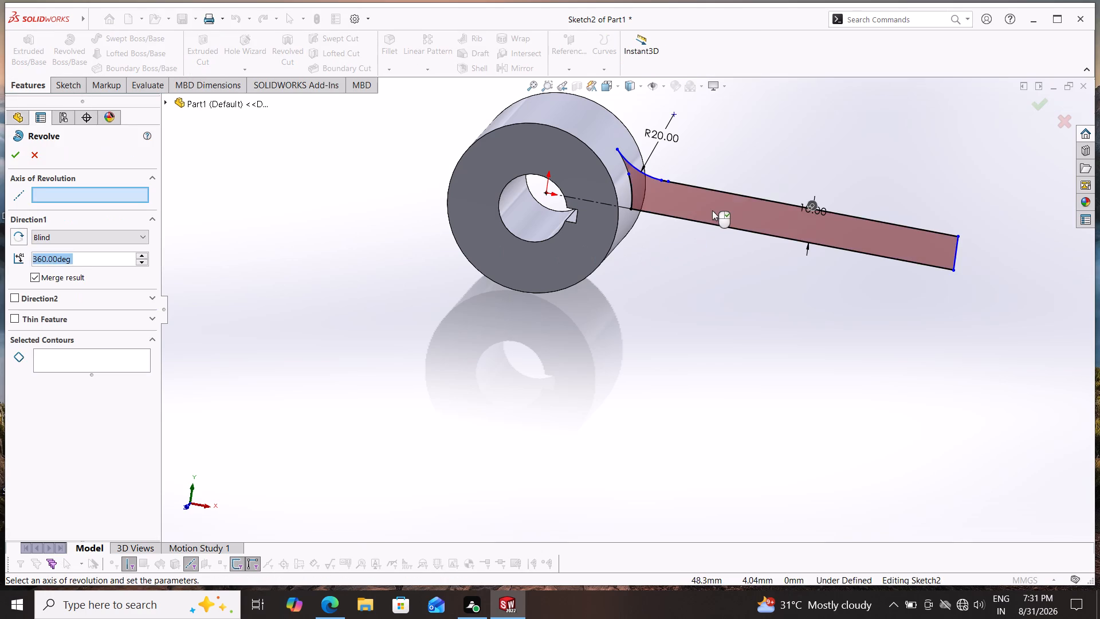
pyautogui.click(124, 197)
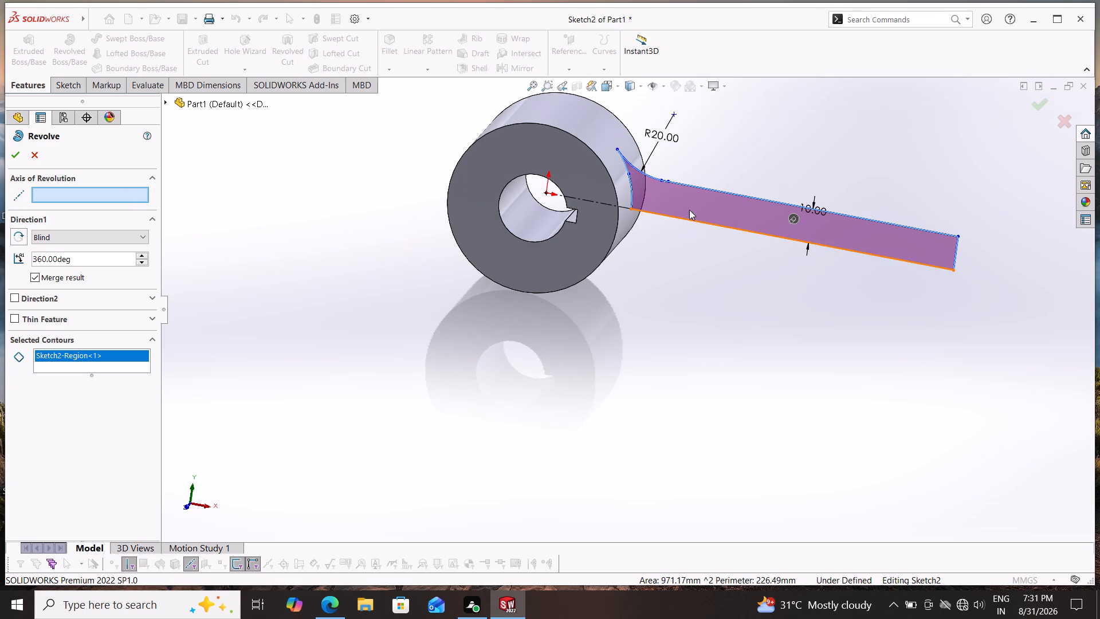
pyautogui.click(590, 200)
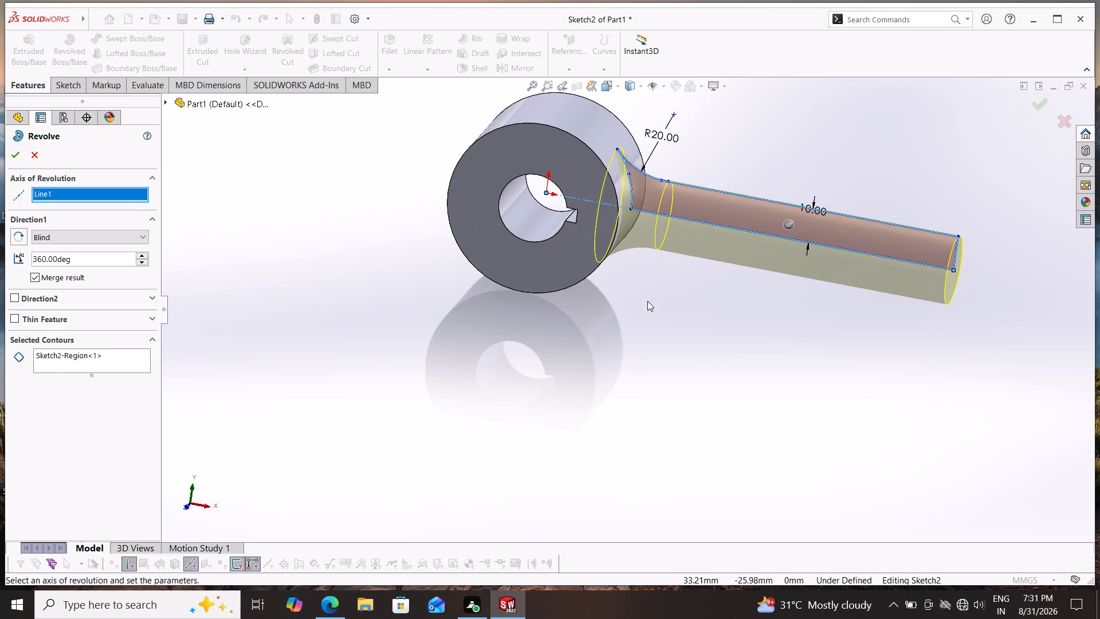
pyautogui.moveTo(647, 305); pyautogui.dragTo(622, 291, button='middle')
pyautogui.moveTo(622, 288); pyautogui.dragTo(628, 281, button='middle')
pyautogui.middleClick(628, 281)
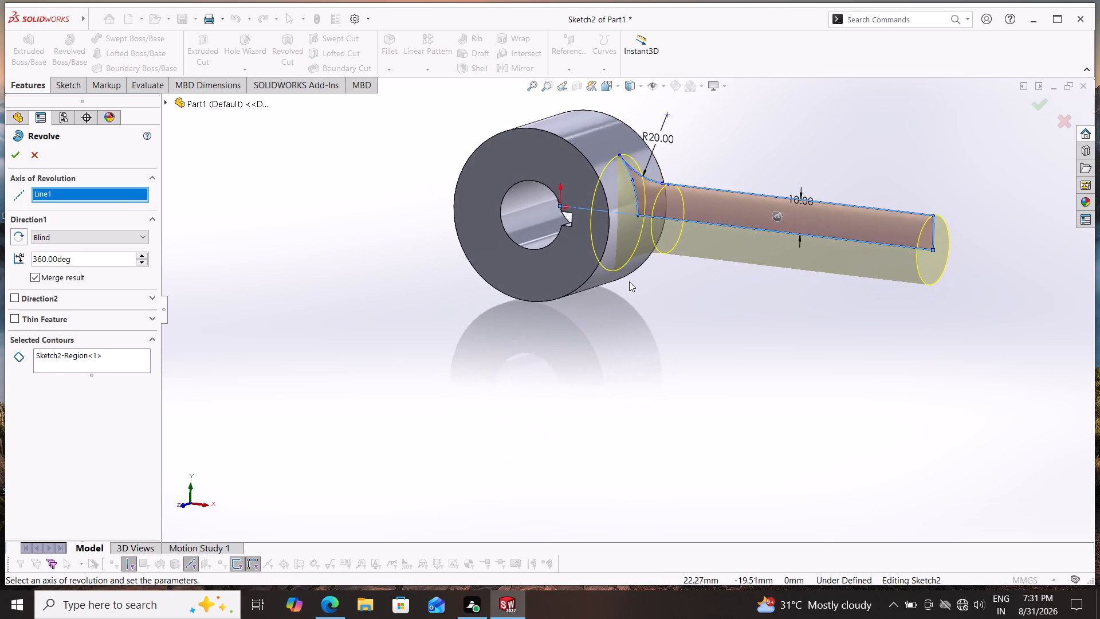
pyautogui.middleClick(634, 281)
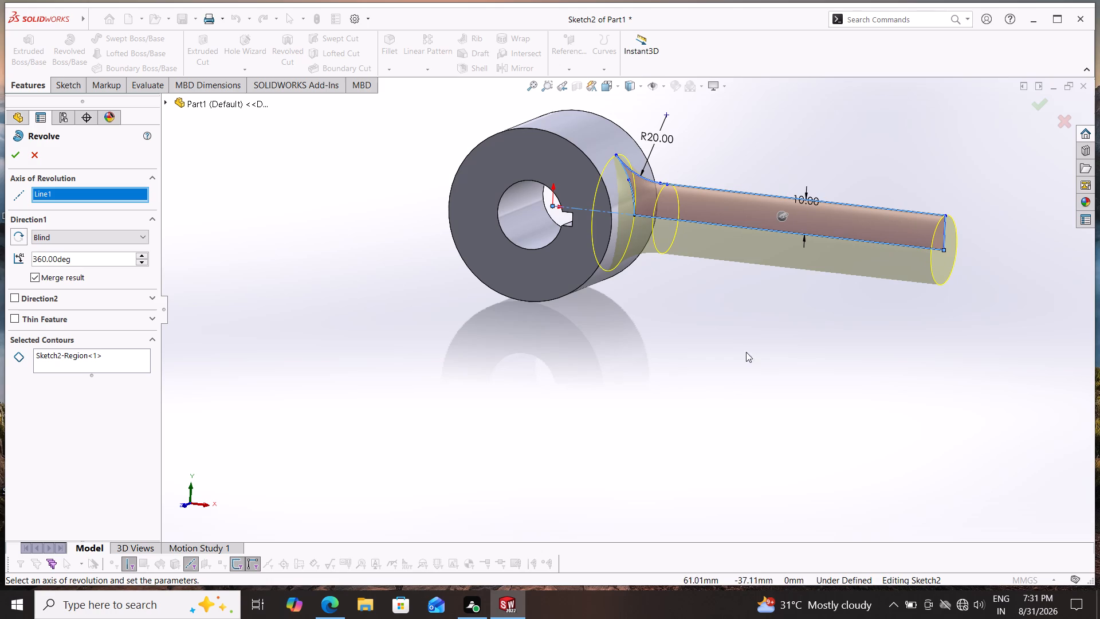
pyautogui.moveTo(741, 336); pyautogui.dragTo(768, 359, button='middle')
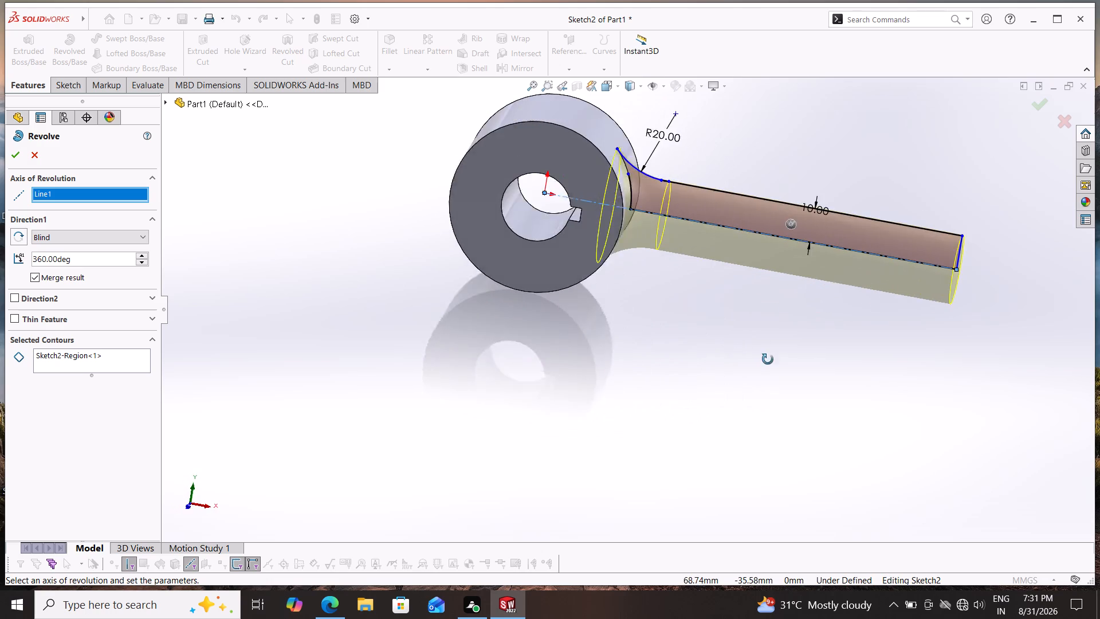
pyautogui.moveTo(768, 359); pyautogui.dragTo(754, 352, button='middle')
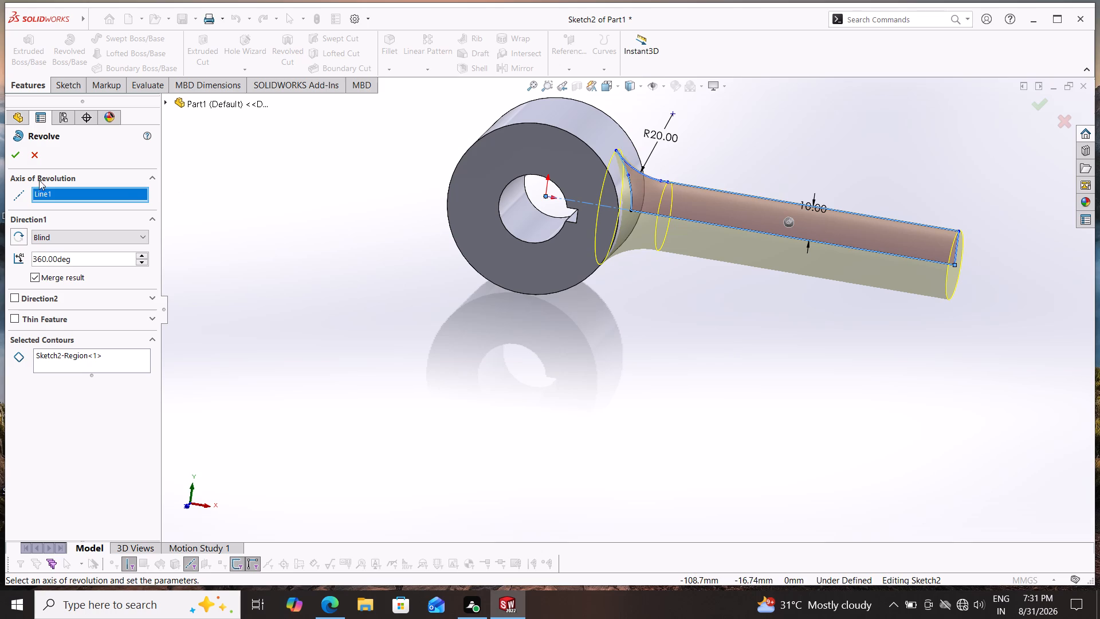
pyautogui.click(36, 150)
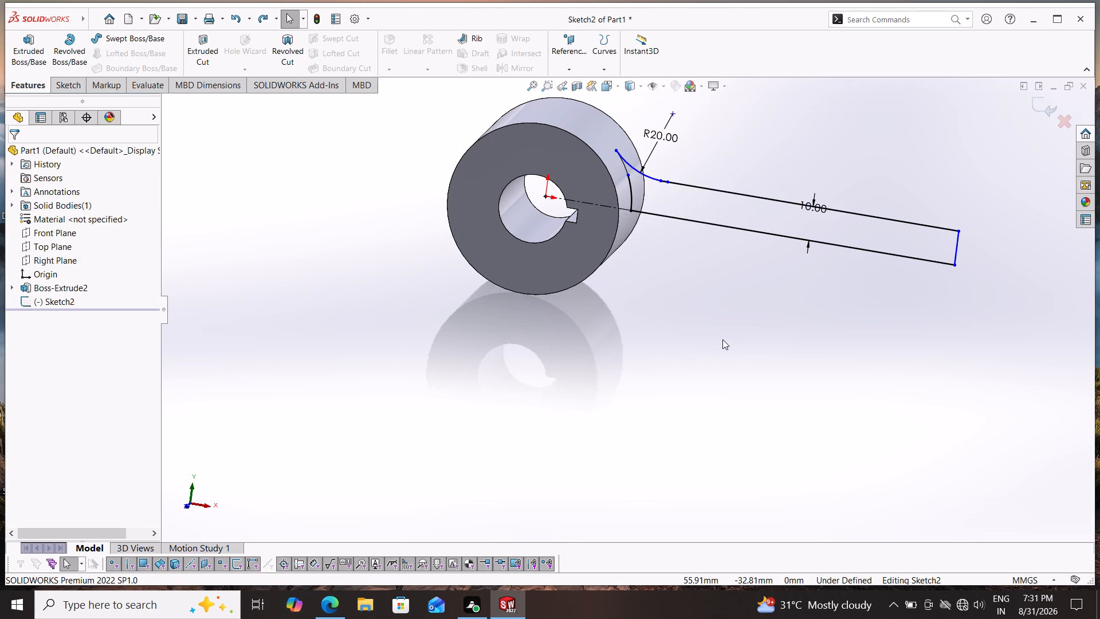
# Dimension the horizontal distance from the blend arc's hub-side end to the arm's upper end corner as 120 mm.
pyautogui.scroll(-2, 732, 219)
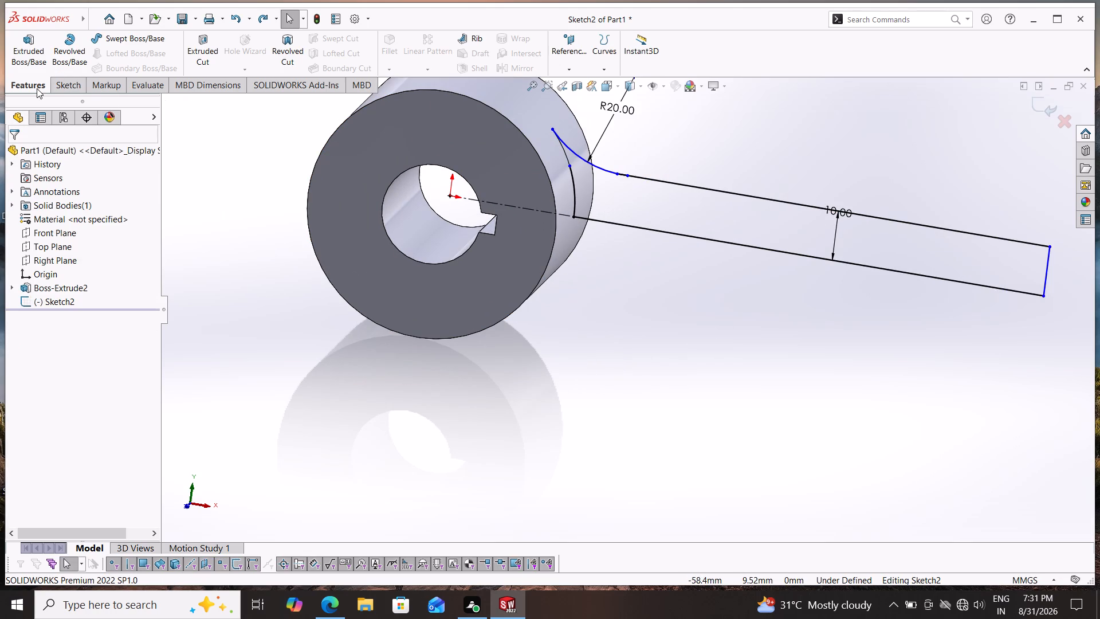
pyautogui.click(55, 83)
pyautogui.click(81, 44)
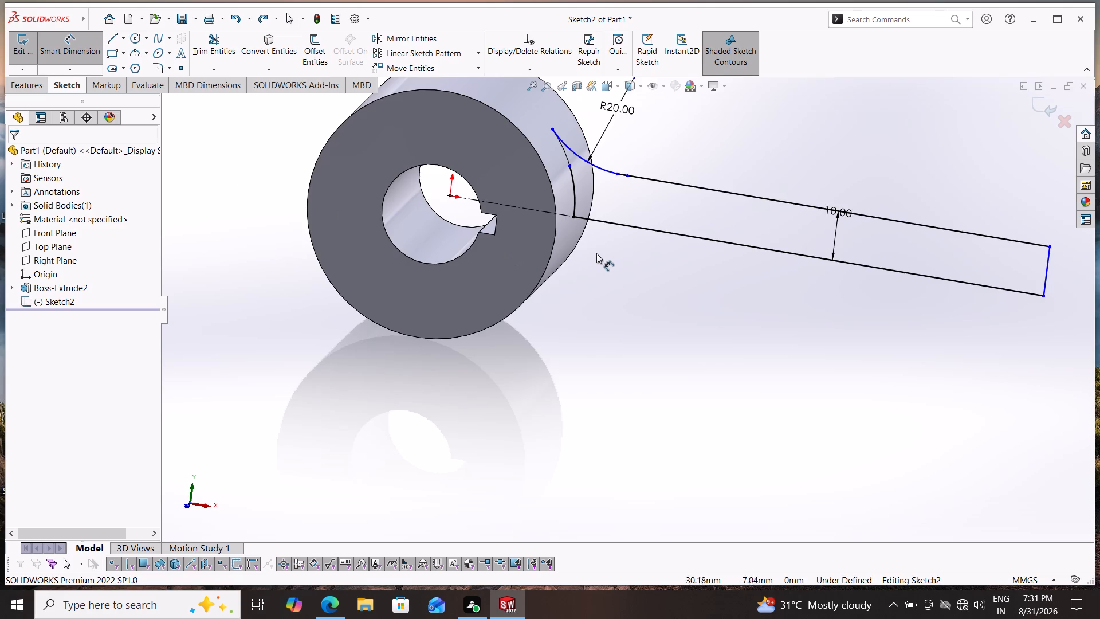
pyautogui.scroll(2, 596, 253)
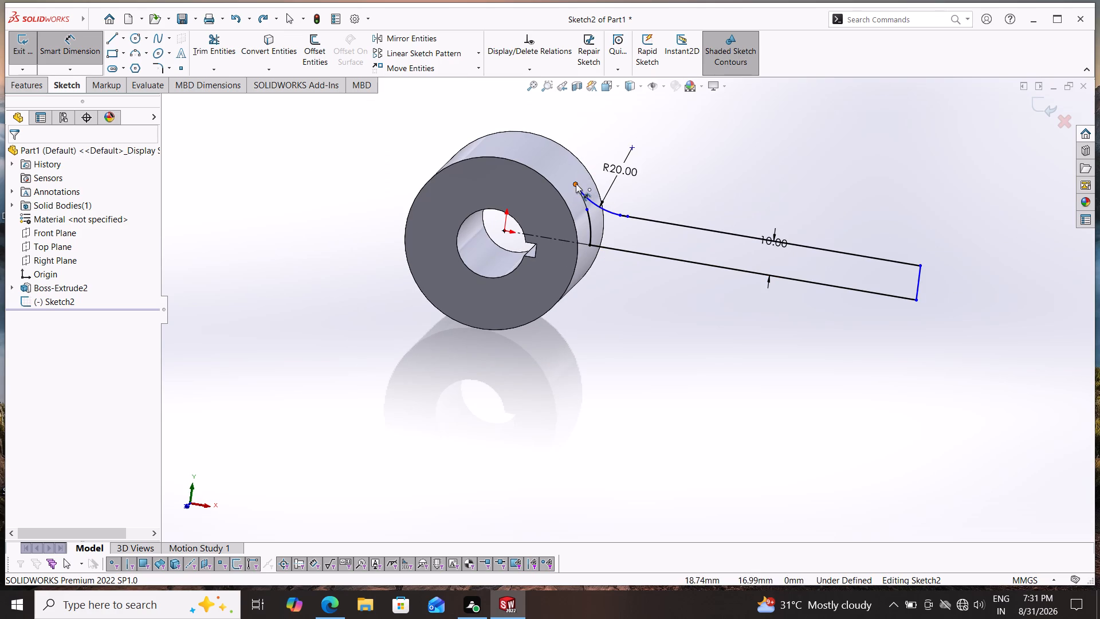
pyautogui.click(576, 183)
pyautogui.click(921, 264)
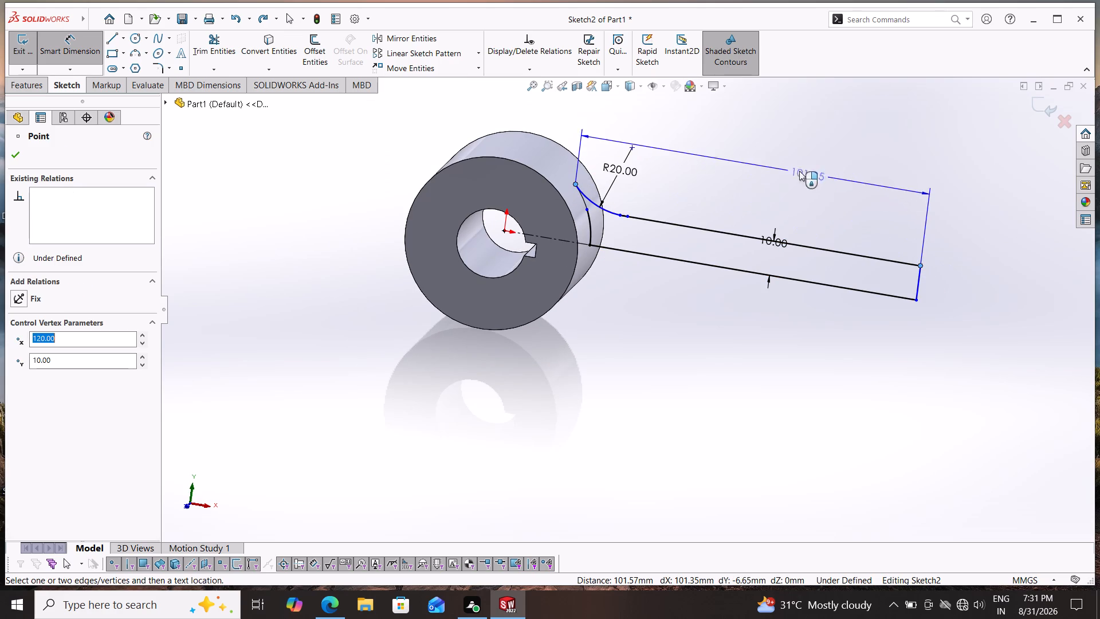
pyautogui.click(767, 147)
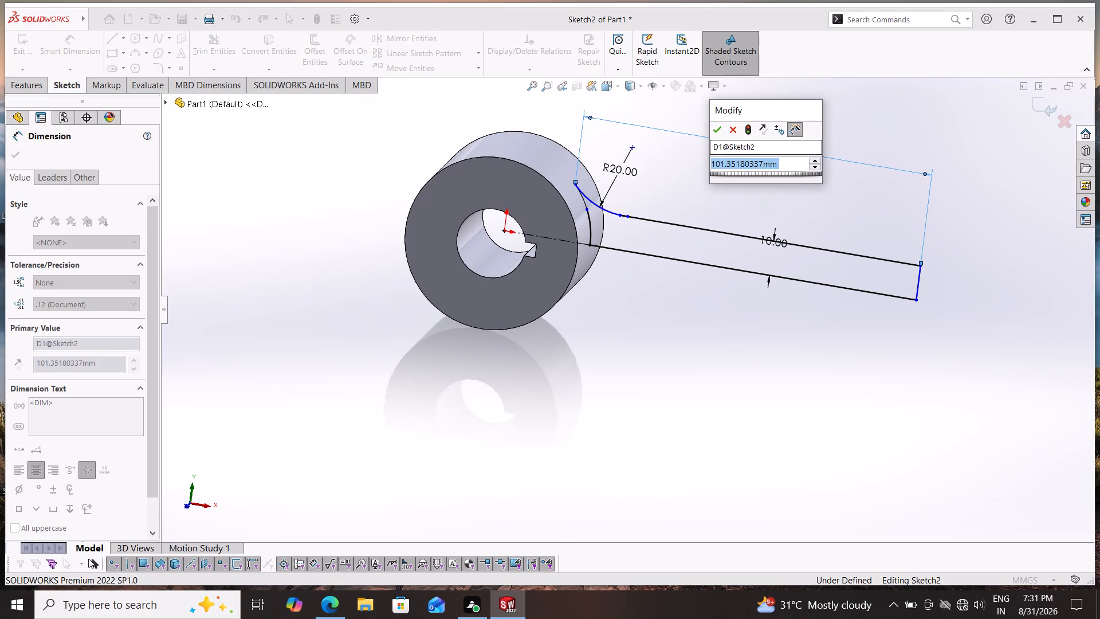
pyautogui.write('120')
pyautogui.press('Return')
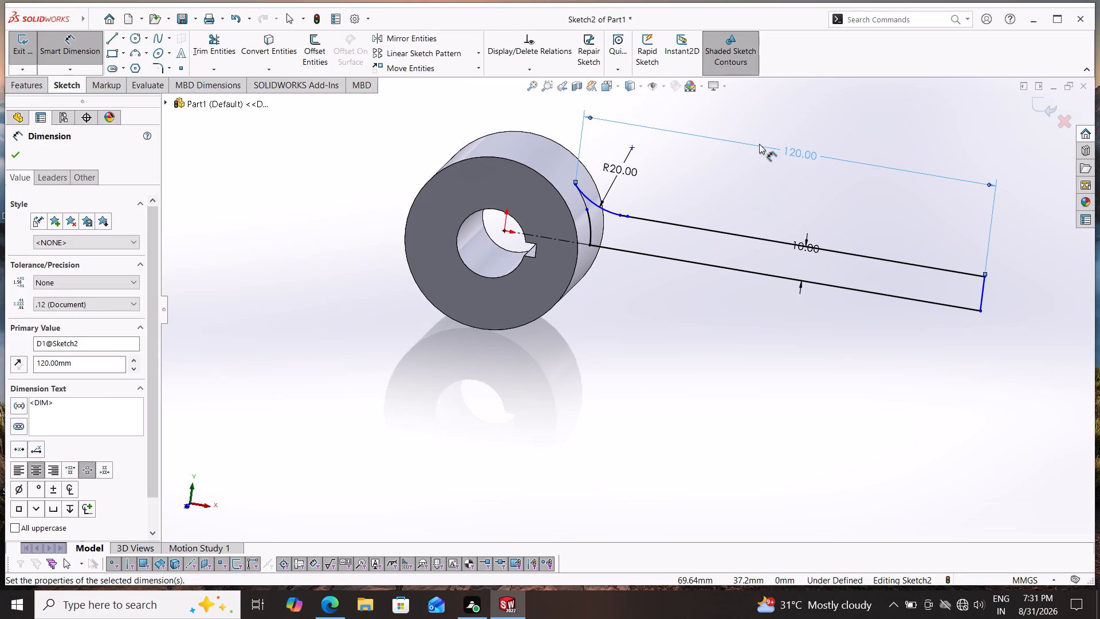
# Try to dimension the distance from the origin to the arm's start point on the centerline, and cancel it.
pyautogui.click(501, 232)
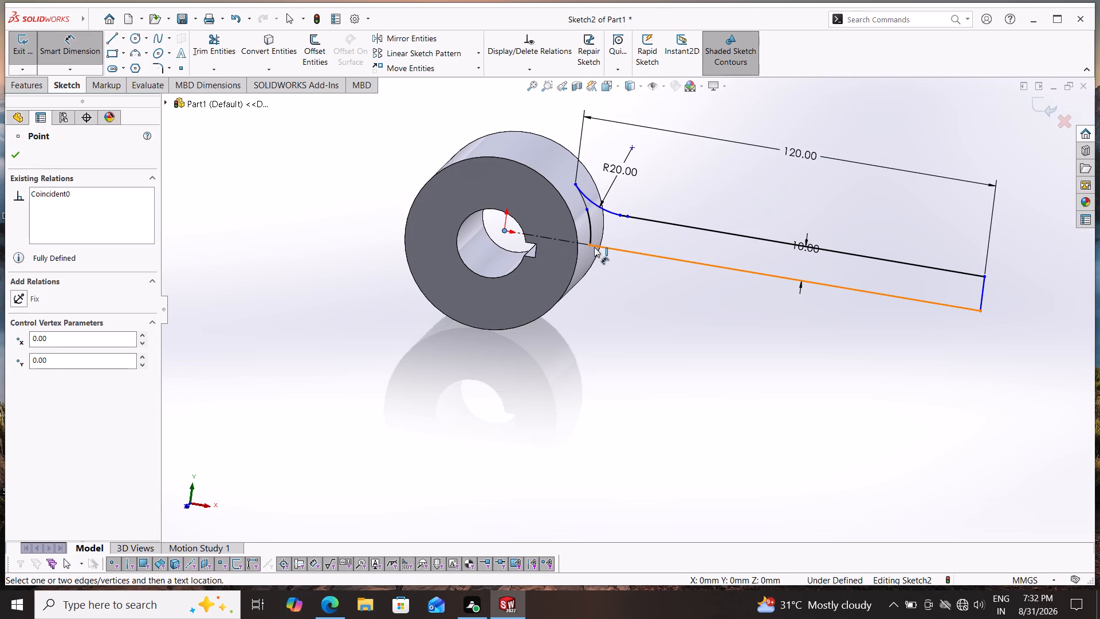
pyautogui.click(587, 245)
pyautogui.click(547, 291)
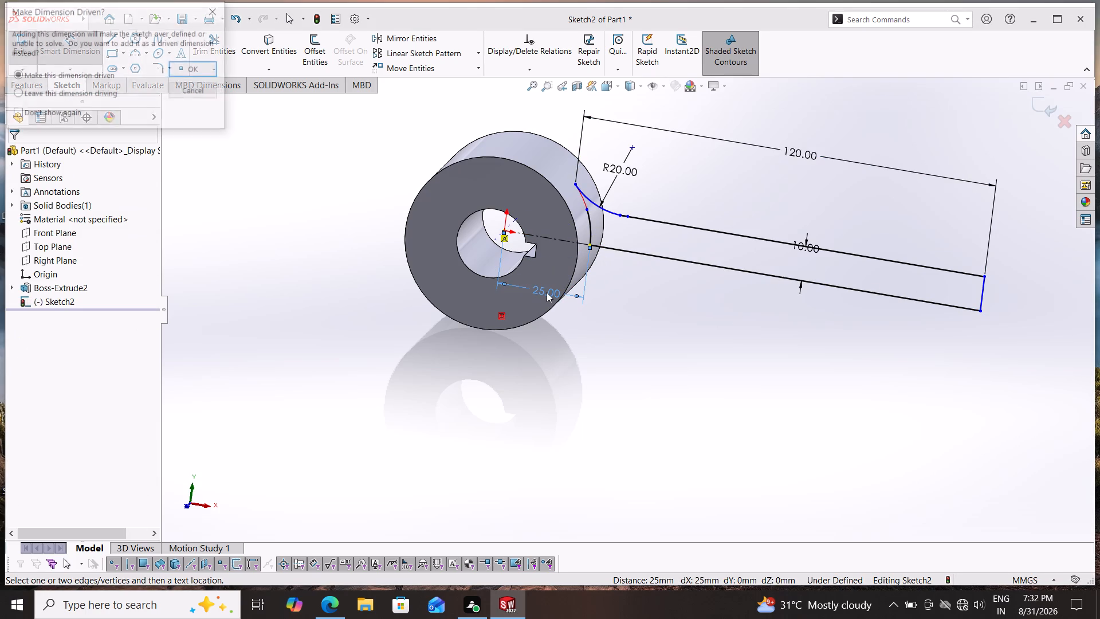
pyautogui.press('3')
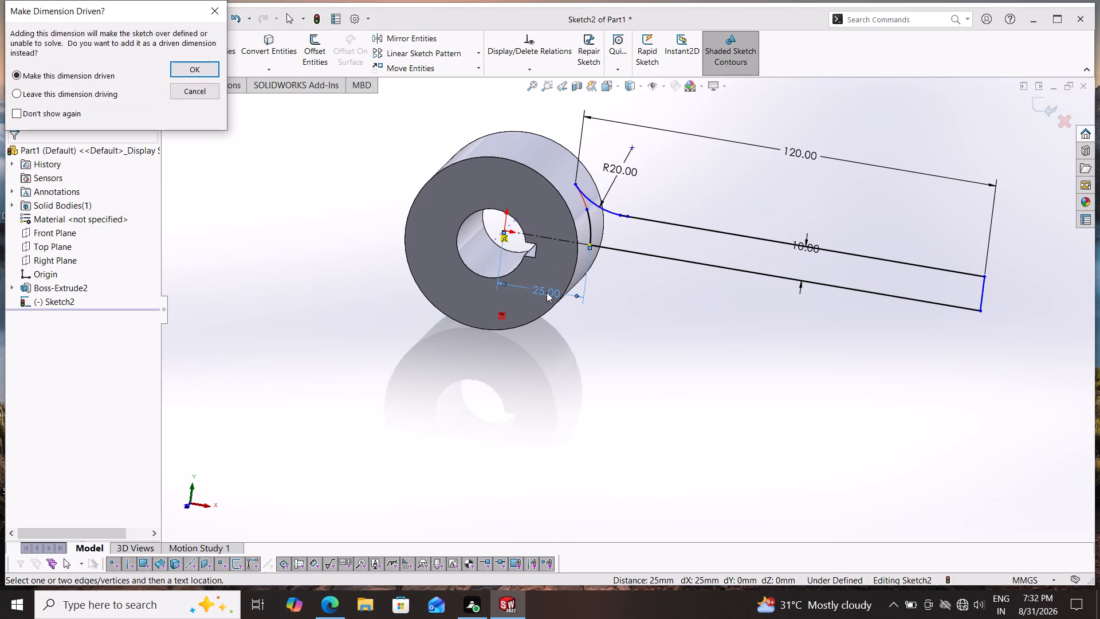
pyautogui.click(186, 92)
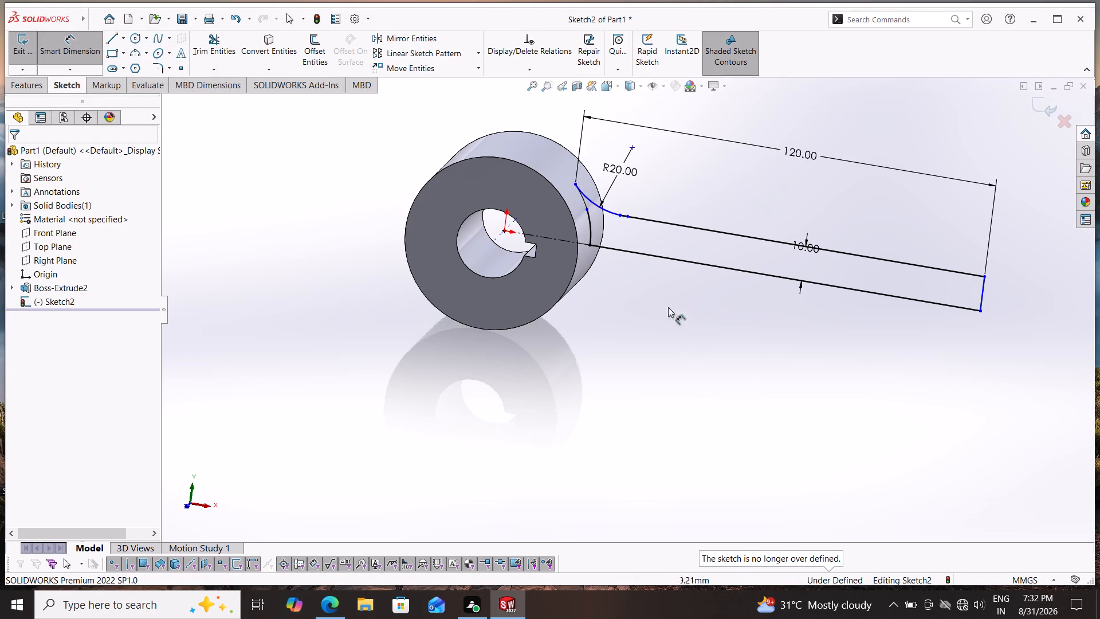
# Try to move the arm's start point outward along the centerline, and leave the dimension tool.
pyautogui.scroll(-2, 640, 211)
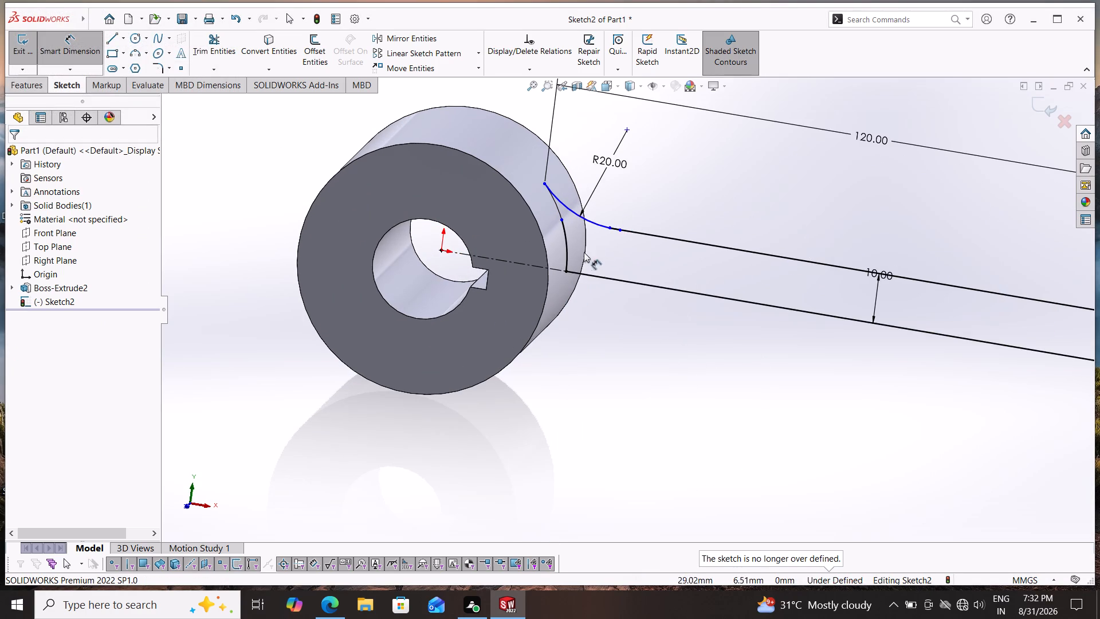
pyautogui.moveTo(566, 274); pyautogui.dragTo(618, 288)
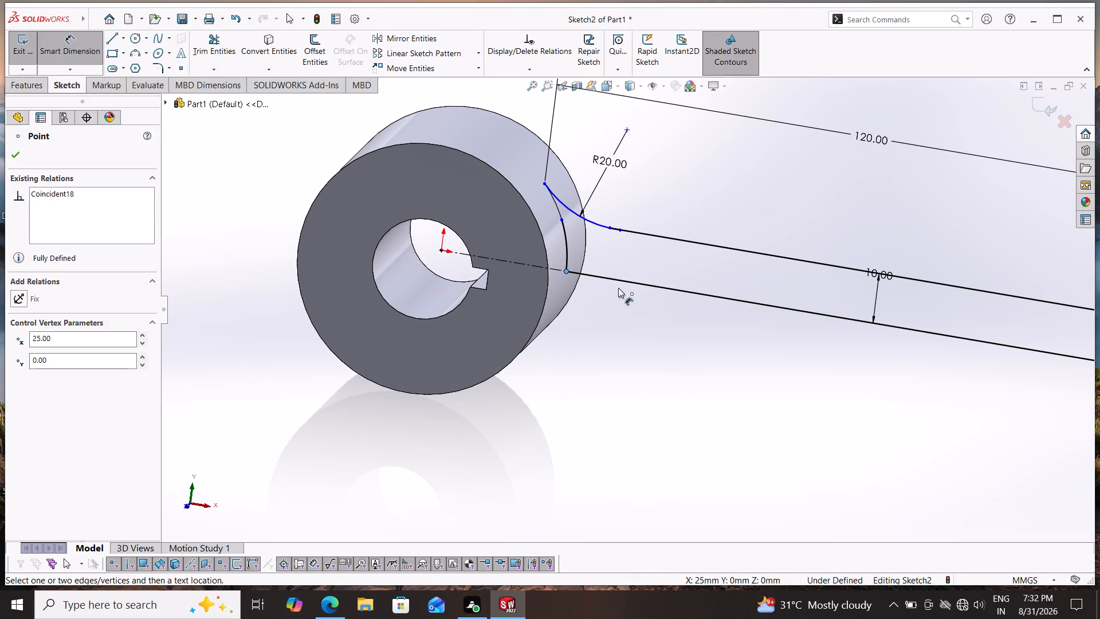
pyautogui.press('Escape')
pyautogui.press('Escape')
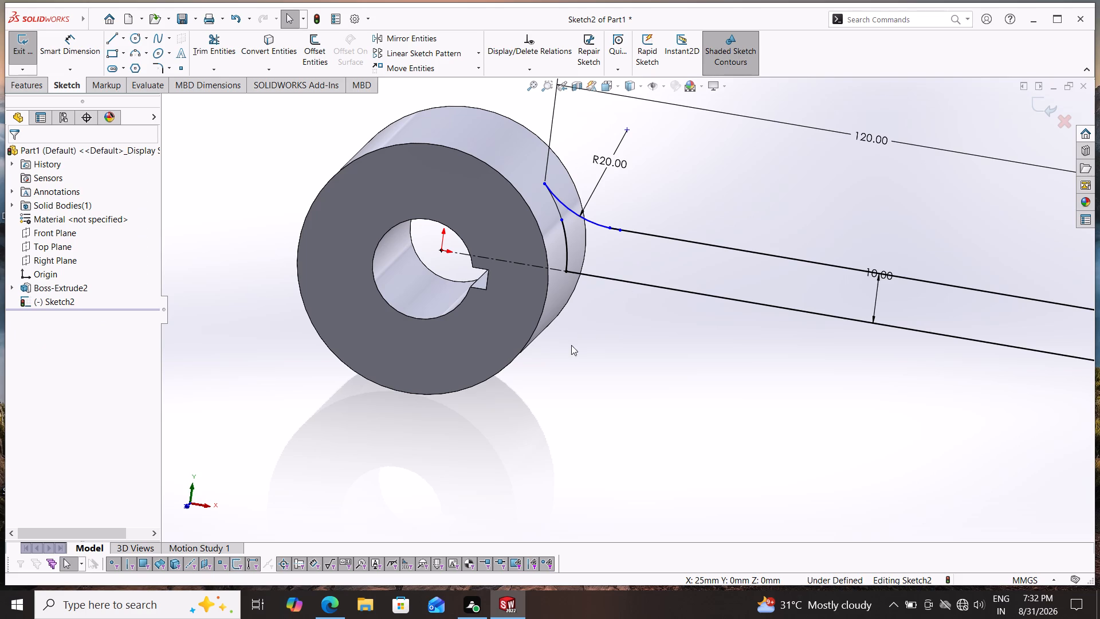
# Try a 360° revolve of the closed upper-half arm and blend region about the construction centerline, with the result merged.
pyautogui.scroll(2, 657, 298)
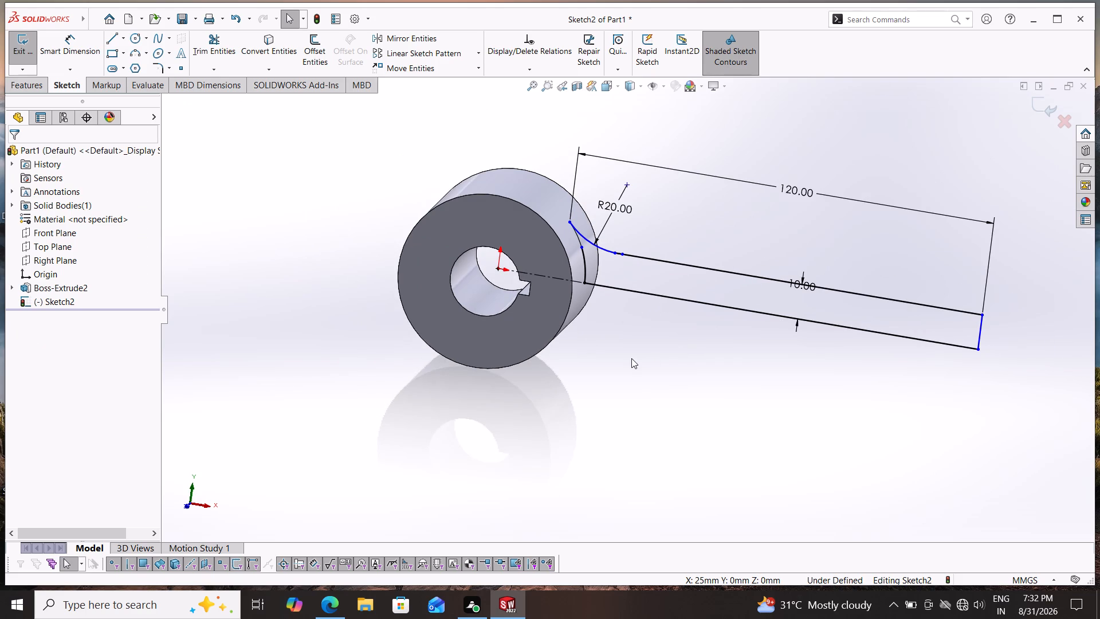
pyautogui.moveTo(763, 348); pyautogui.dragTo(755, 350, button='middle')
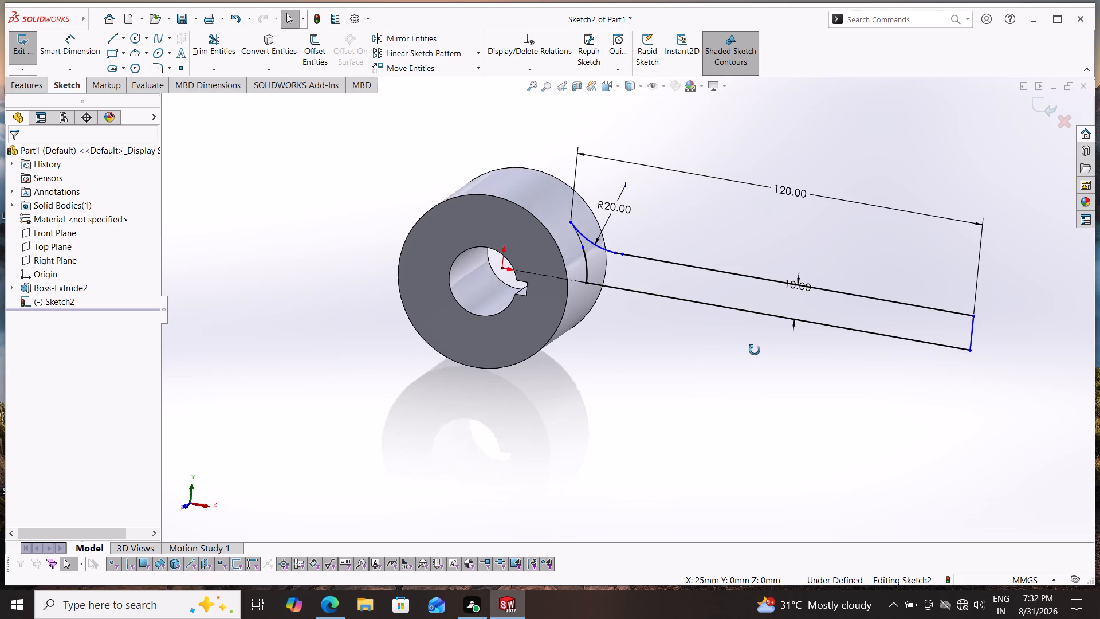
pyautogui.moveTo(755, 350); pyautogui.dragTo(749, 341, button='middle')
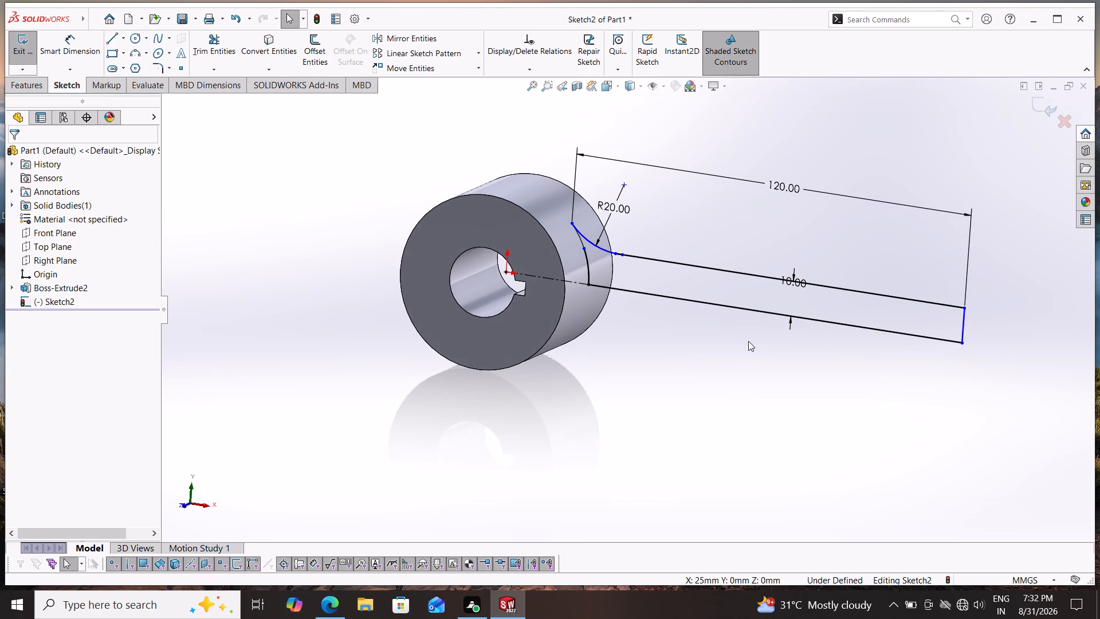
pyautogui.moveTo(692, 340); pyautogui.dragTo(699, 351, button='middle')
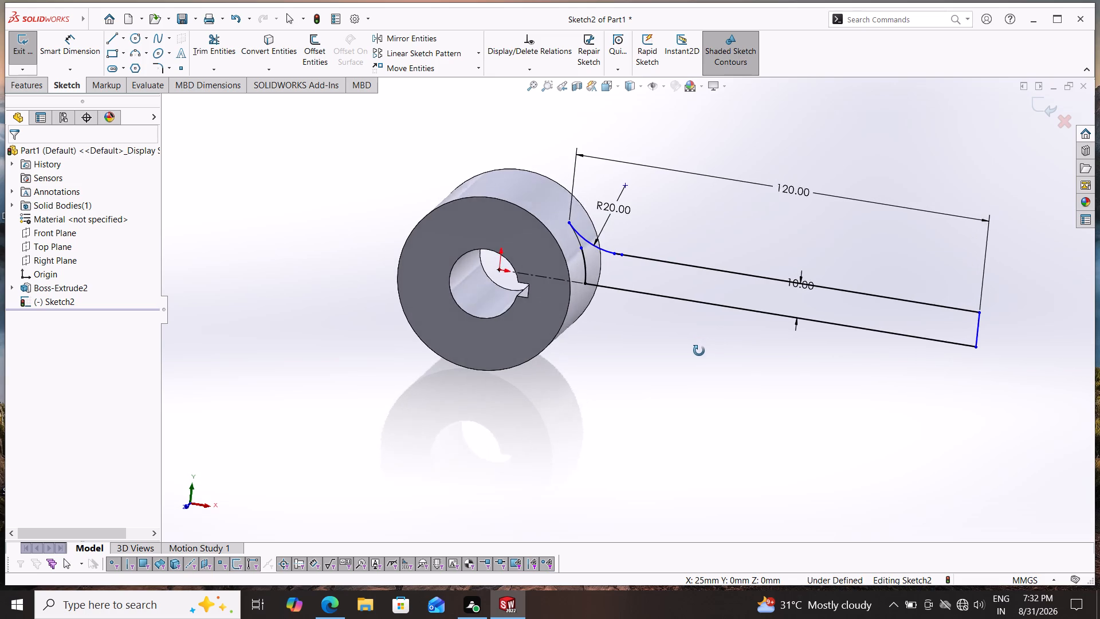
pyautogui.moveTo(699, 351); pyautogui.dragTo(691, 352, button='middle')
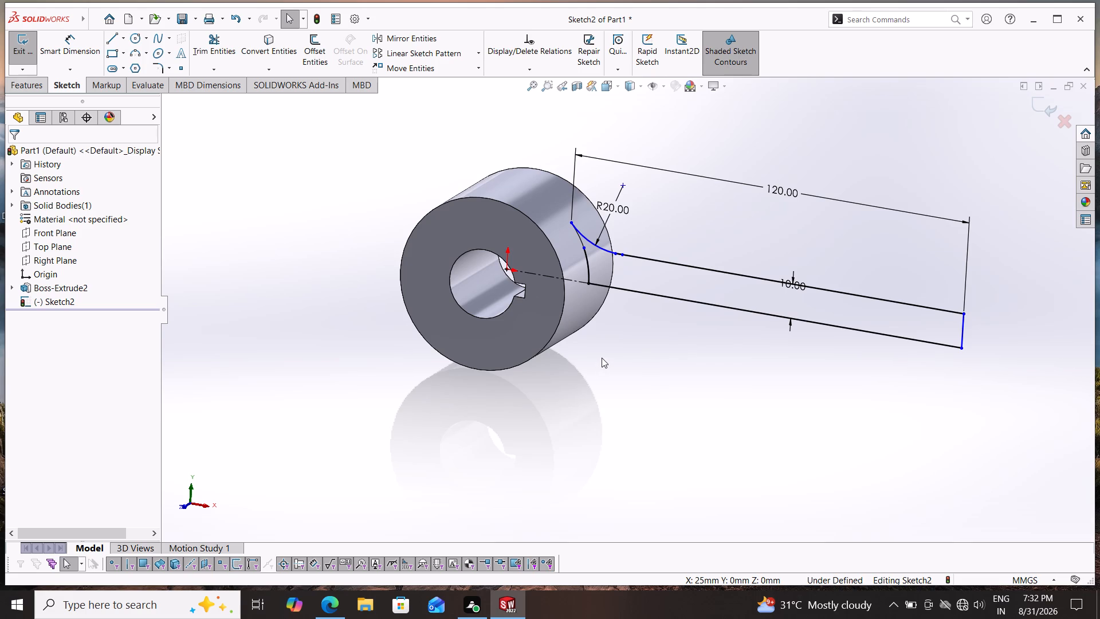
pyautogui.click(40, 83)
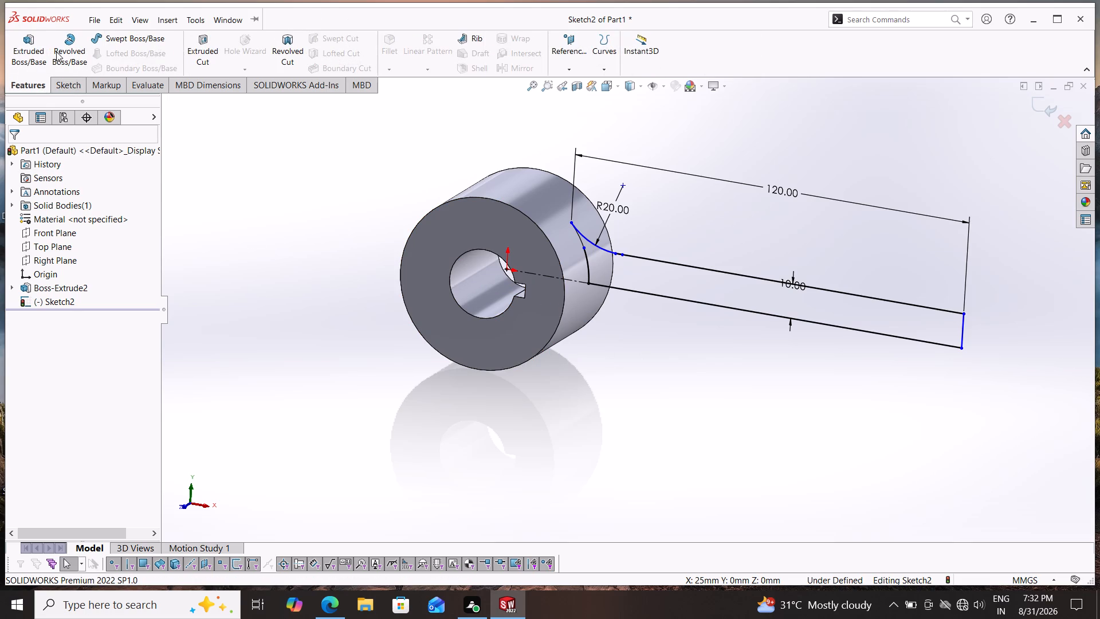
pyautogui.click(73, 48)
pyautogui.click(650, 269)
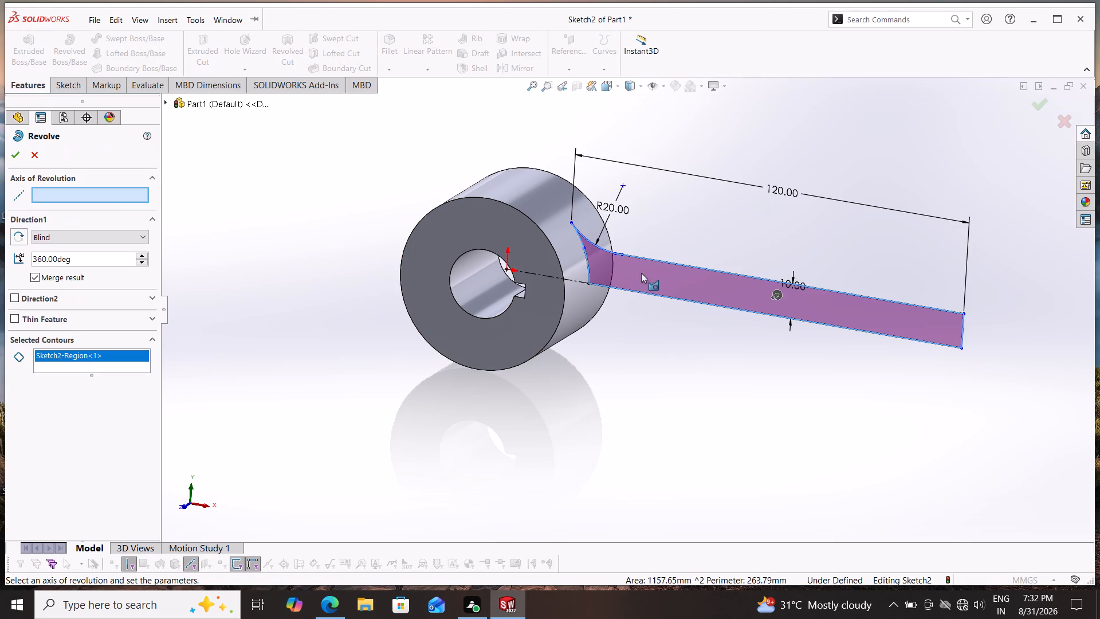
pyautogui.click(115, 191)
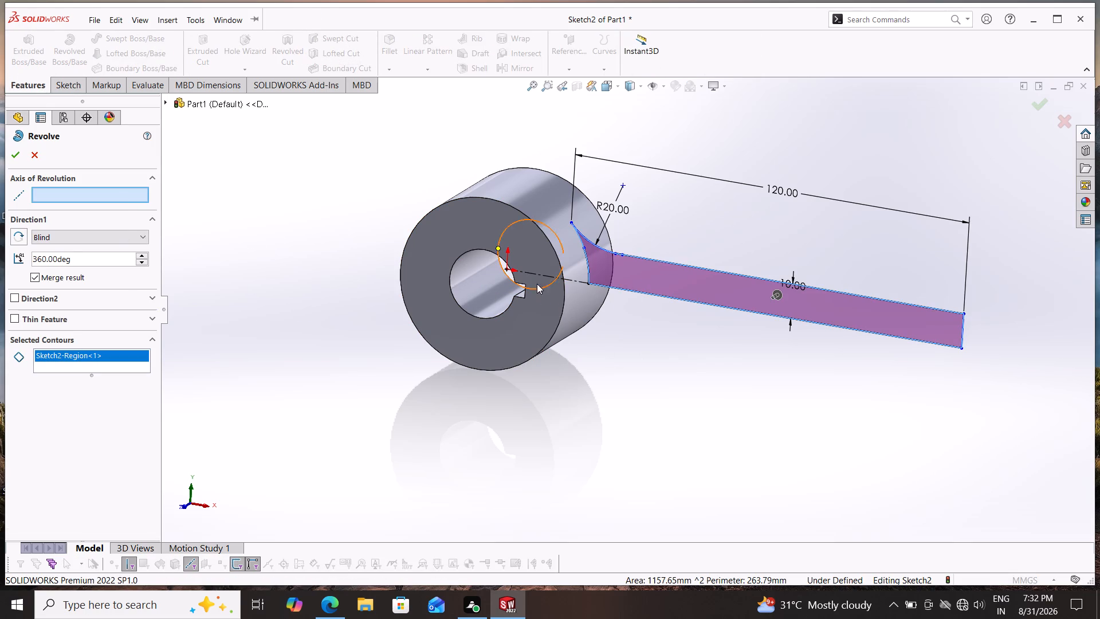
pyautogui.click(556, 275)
# Examine the revolve preview where the arm and blend meet the hub, then cancel the revolve.
pyautogui.moveTo(615, 347); pyautogui.dragTo(603, 359, button='middle')
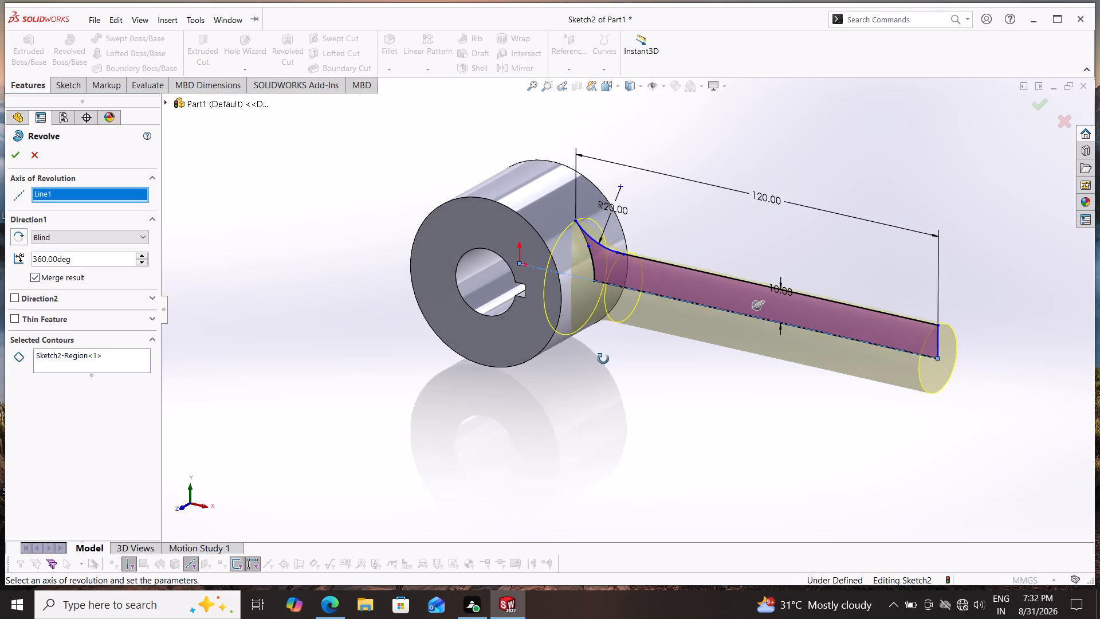
pyautogui.moveTo(603, 359); pyautogui.dragTo(592, 381, button='middle')
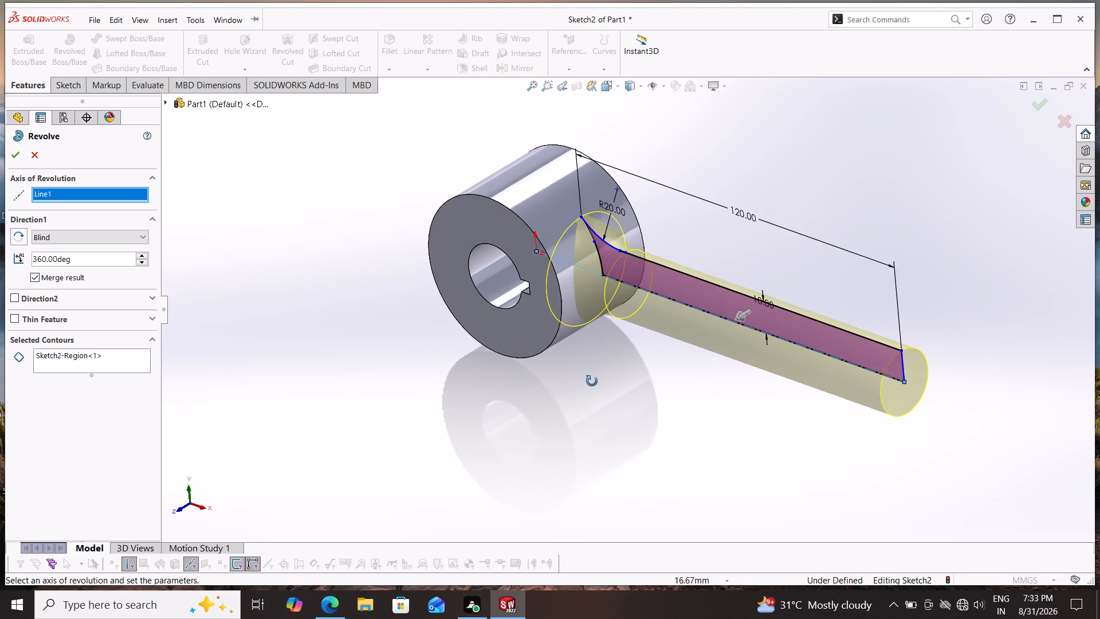
pyautogui.moveTo(592, 381); pyautogui.dragTo(653, 325, button='middle')
pyautogui.scroll(-1, 649, 366)
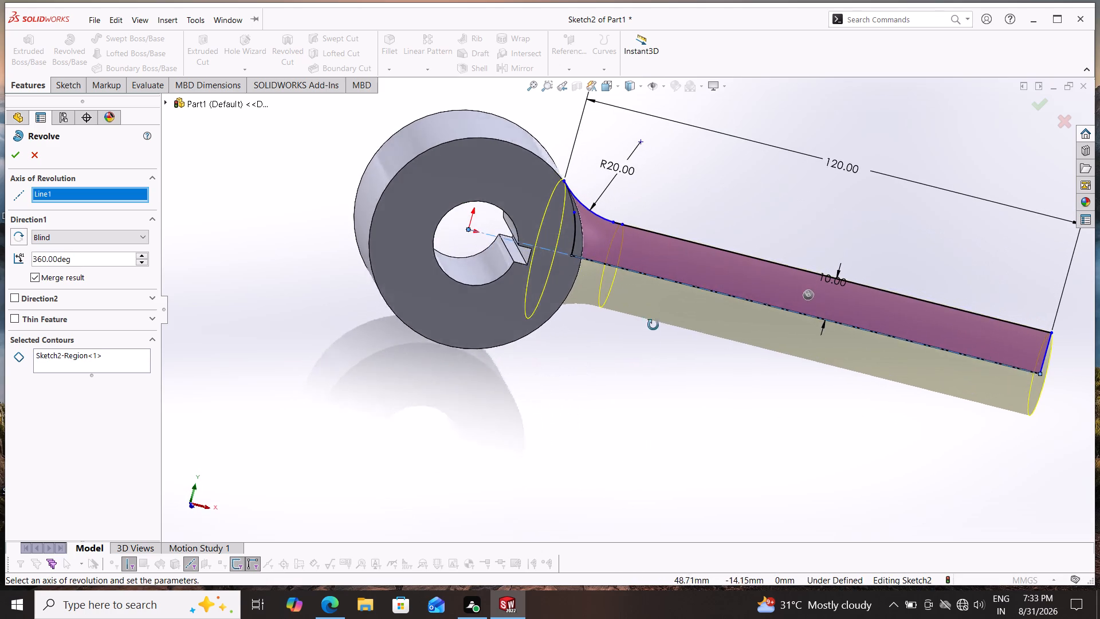
pyautogui.moveTo(653, 325); pyautogui.dragTo(642, 314, button='middle')
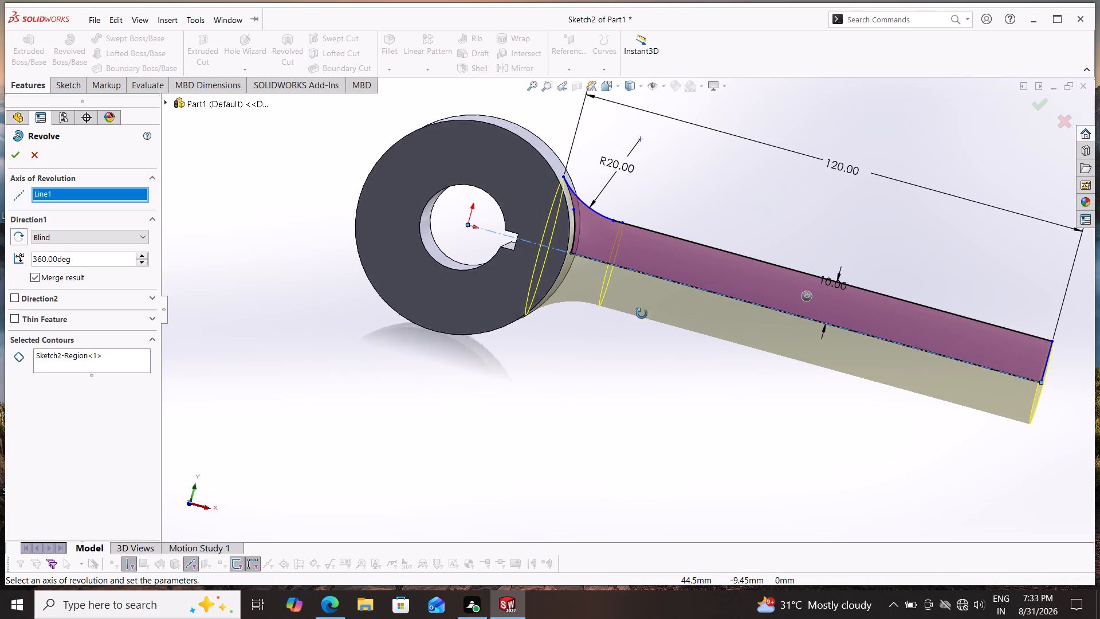
pyautogui.moveTo(642, 314); pyautogui.dragTo(636, 334, button='middle')
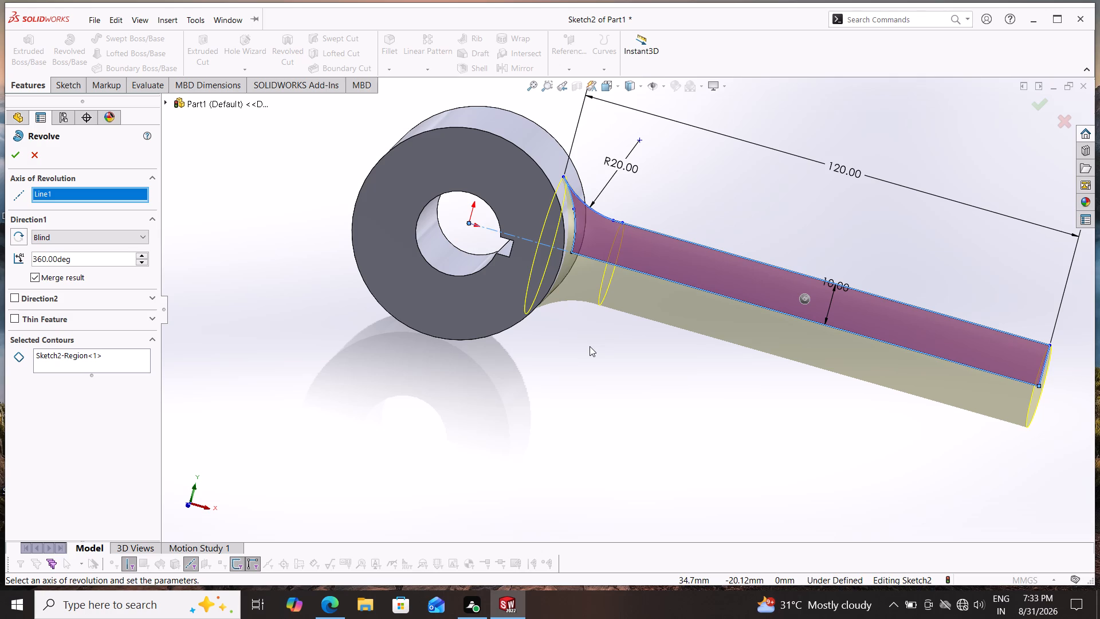
pyautogui.moveTo(590, 346); pyautogui.dragTo(604, 344, button='middle')
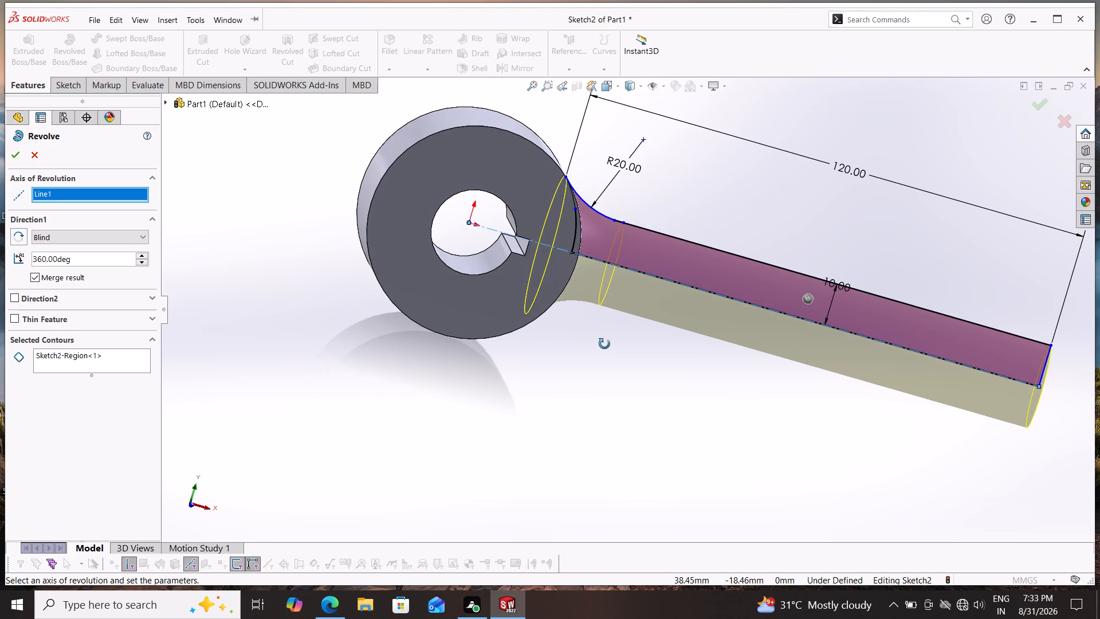
pyautogui.moveTo(604, 344); pyautogui.dragTo(603, 352, button='middle')
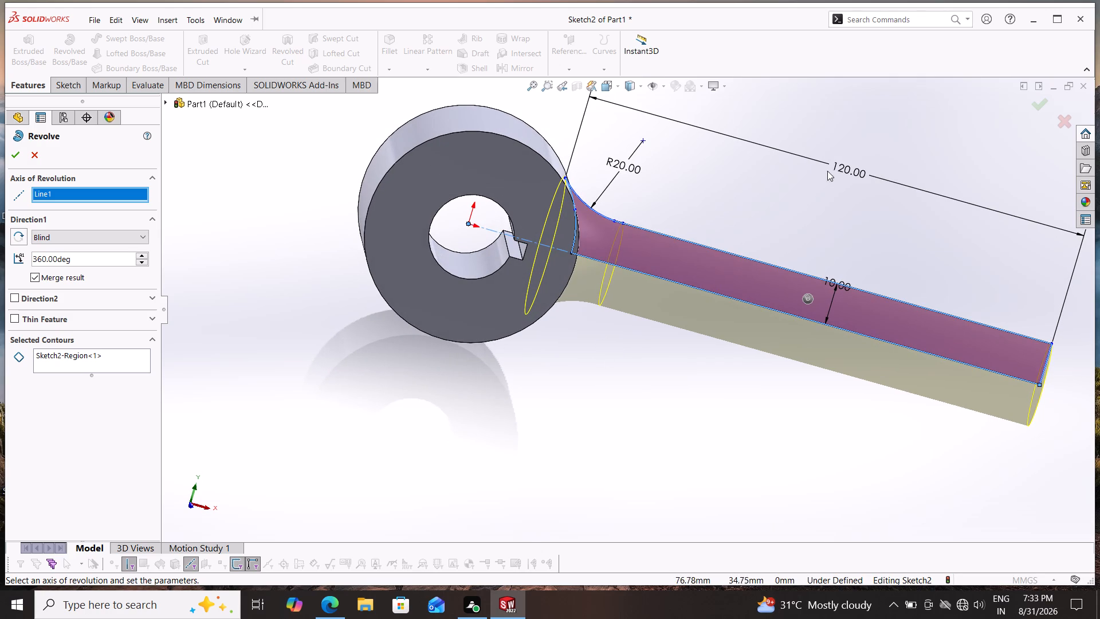
pyautogui.click(838, 160)
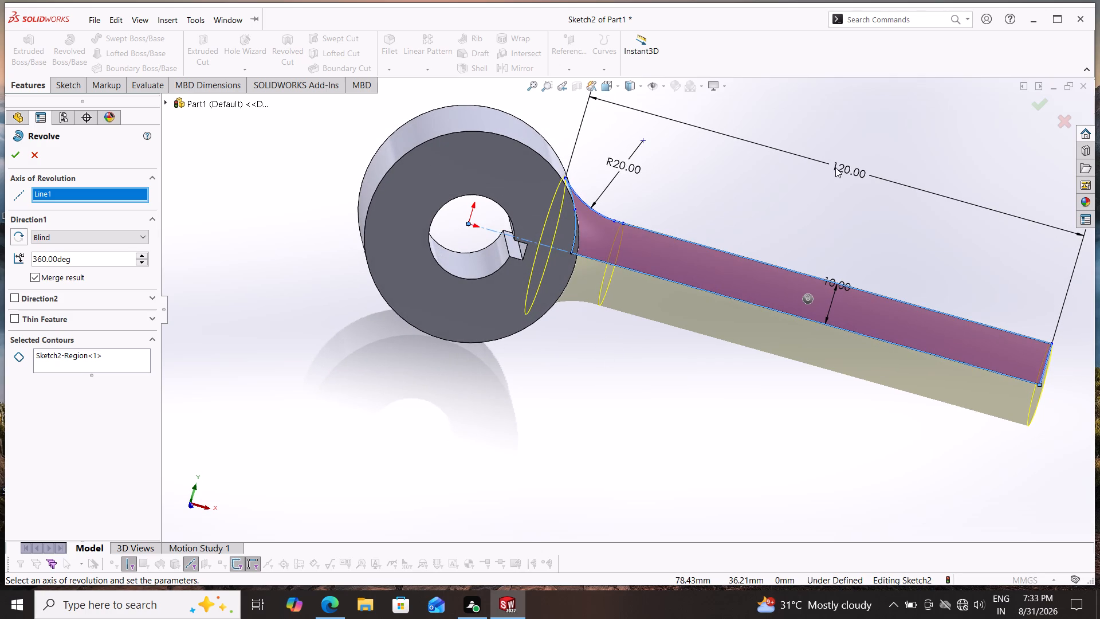
pyautogui.click(835, 167)
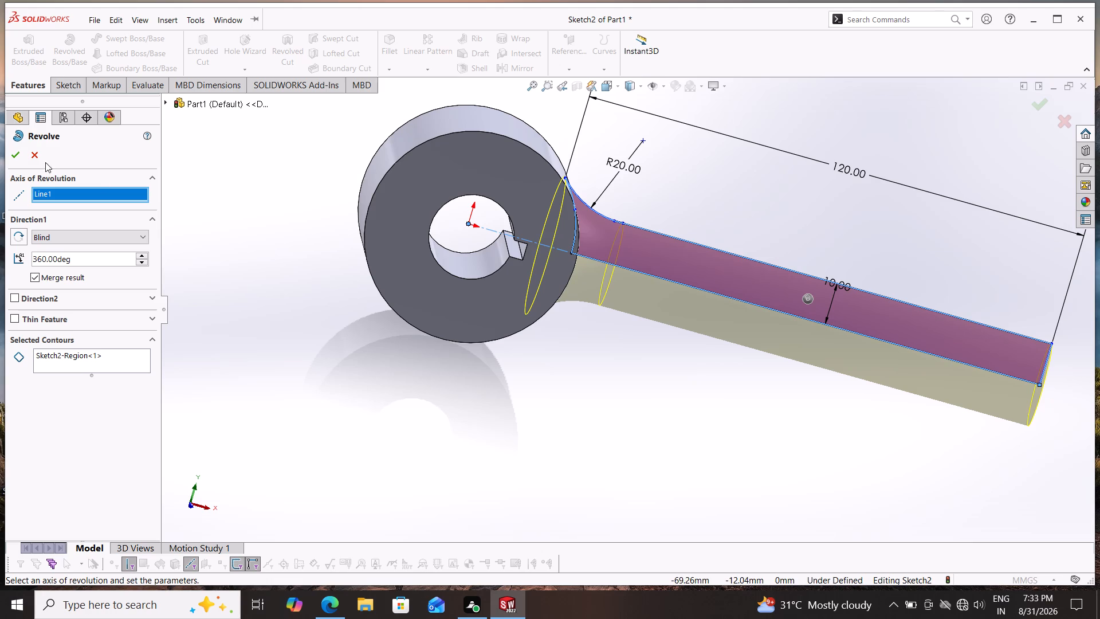
pyautogui.click(35, 154)
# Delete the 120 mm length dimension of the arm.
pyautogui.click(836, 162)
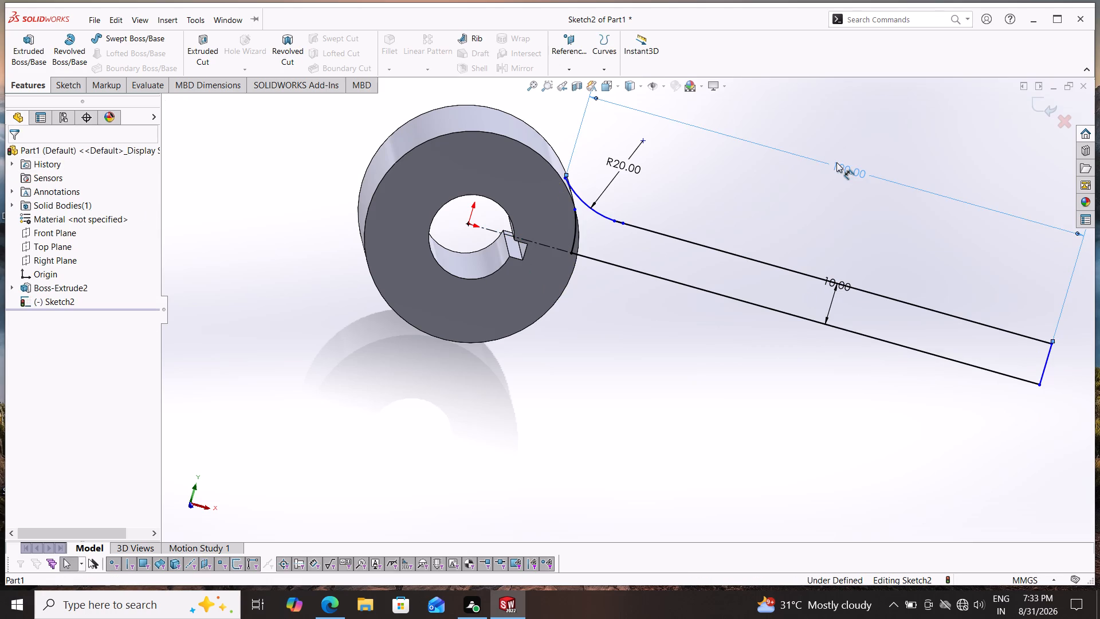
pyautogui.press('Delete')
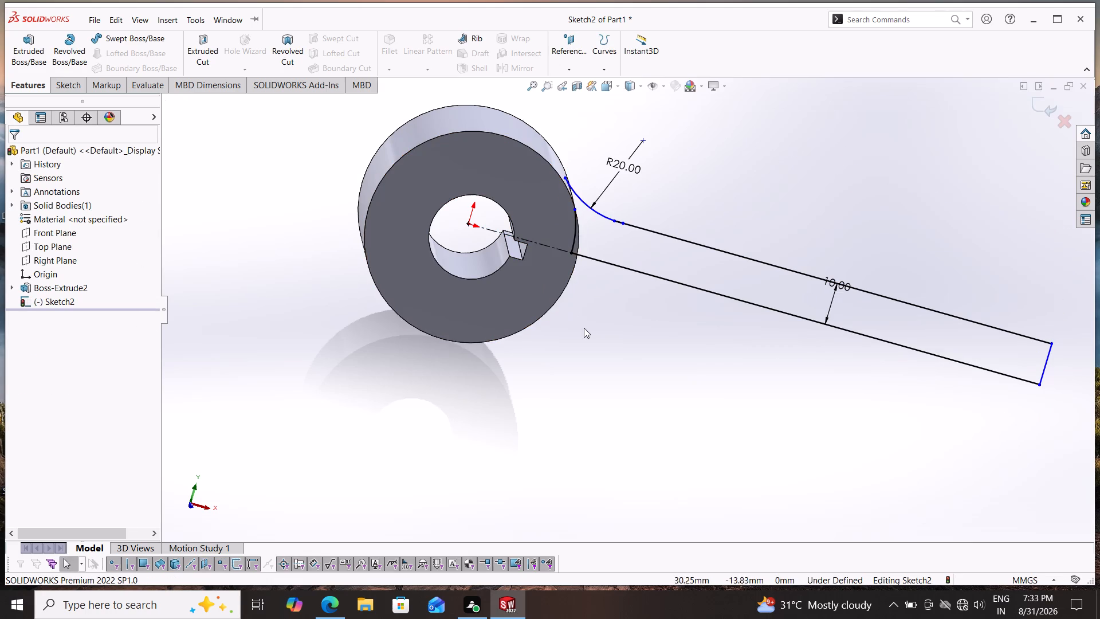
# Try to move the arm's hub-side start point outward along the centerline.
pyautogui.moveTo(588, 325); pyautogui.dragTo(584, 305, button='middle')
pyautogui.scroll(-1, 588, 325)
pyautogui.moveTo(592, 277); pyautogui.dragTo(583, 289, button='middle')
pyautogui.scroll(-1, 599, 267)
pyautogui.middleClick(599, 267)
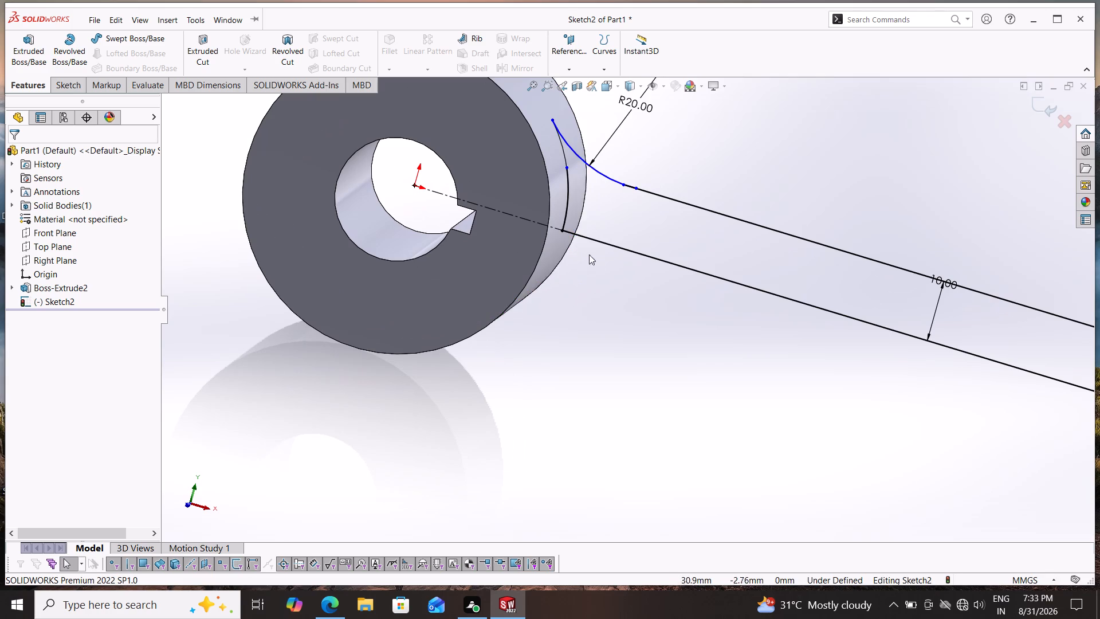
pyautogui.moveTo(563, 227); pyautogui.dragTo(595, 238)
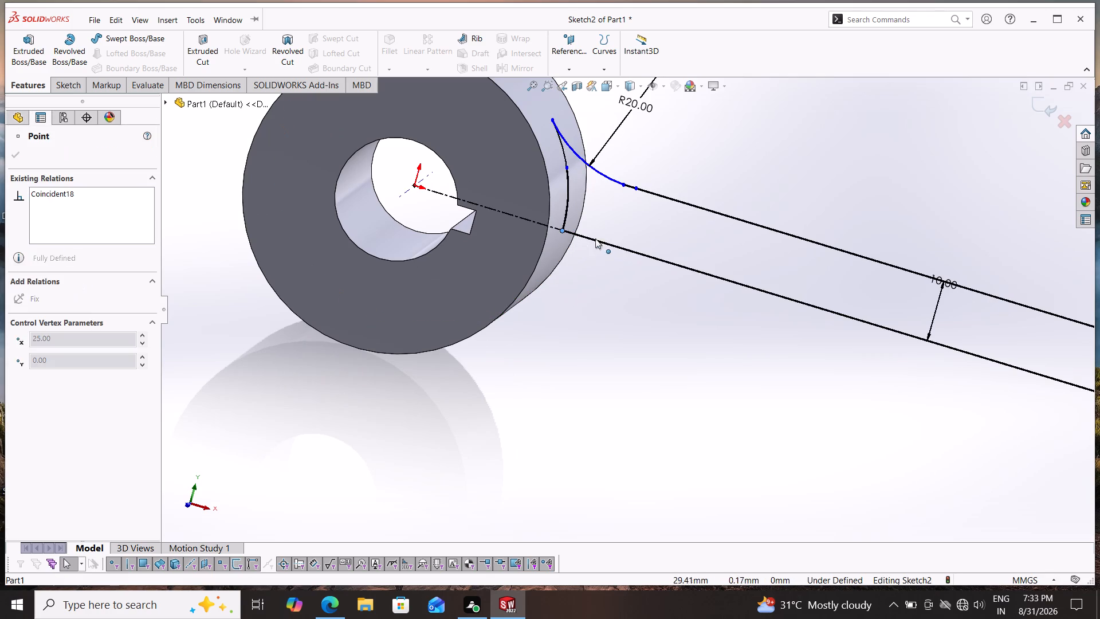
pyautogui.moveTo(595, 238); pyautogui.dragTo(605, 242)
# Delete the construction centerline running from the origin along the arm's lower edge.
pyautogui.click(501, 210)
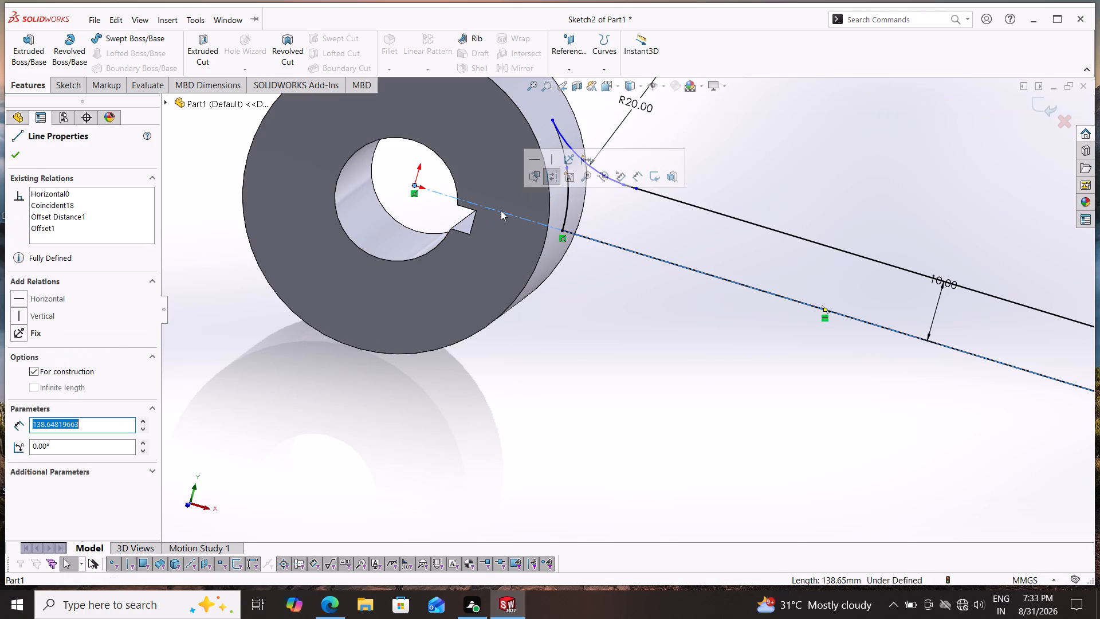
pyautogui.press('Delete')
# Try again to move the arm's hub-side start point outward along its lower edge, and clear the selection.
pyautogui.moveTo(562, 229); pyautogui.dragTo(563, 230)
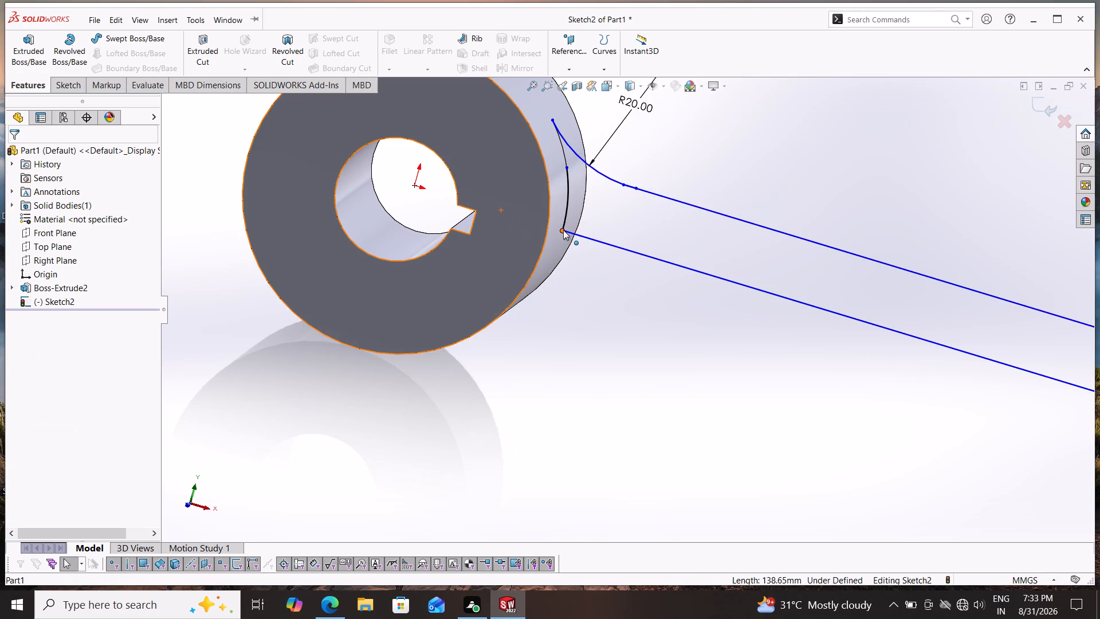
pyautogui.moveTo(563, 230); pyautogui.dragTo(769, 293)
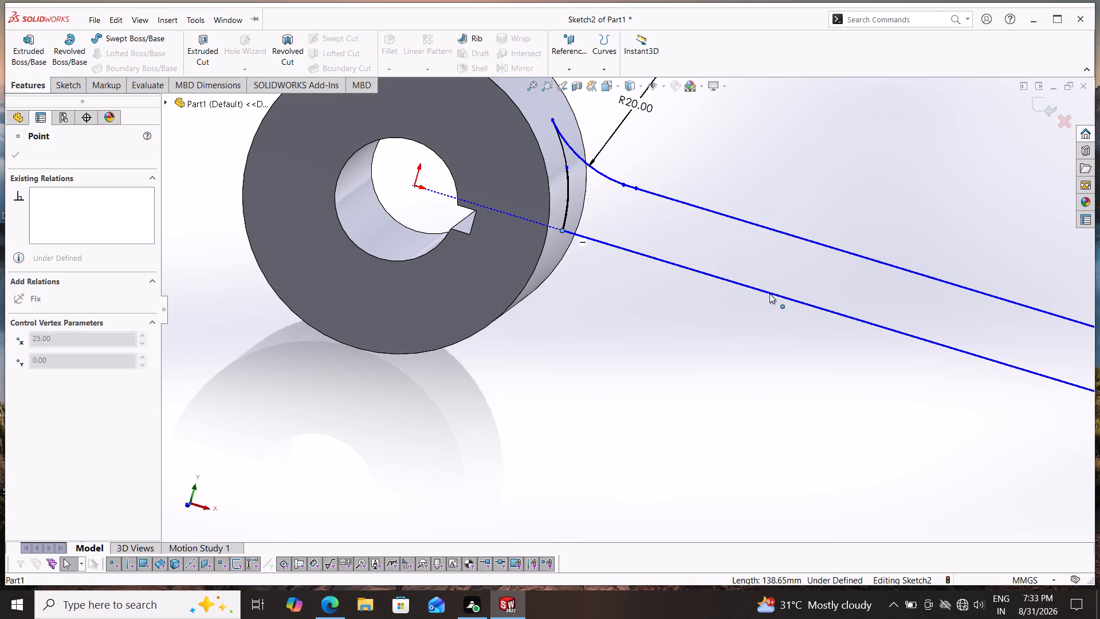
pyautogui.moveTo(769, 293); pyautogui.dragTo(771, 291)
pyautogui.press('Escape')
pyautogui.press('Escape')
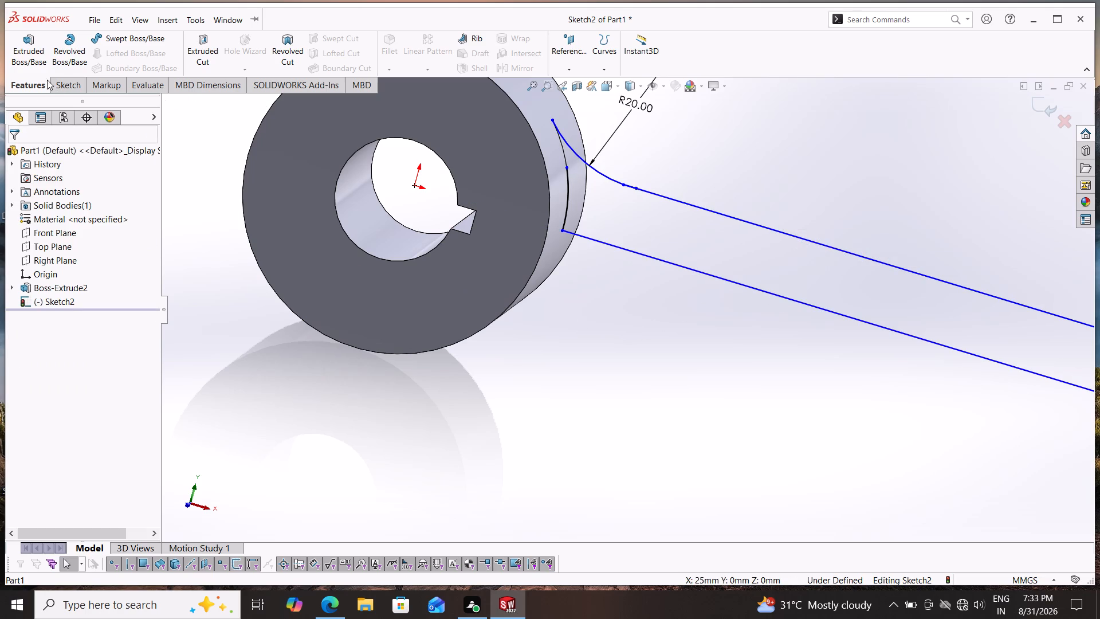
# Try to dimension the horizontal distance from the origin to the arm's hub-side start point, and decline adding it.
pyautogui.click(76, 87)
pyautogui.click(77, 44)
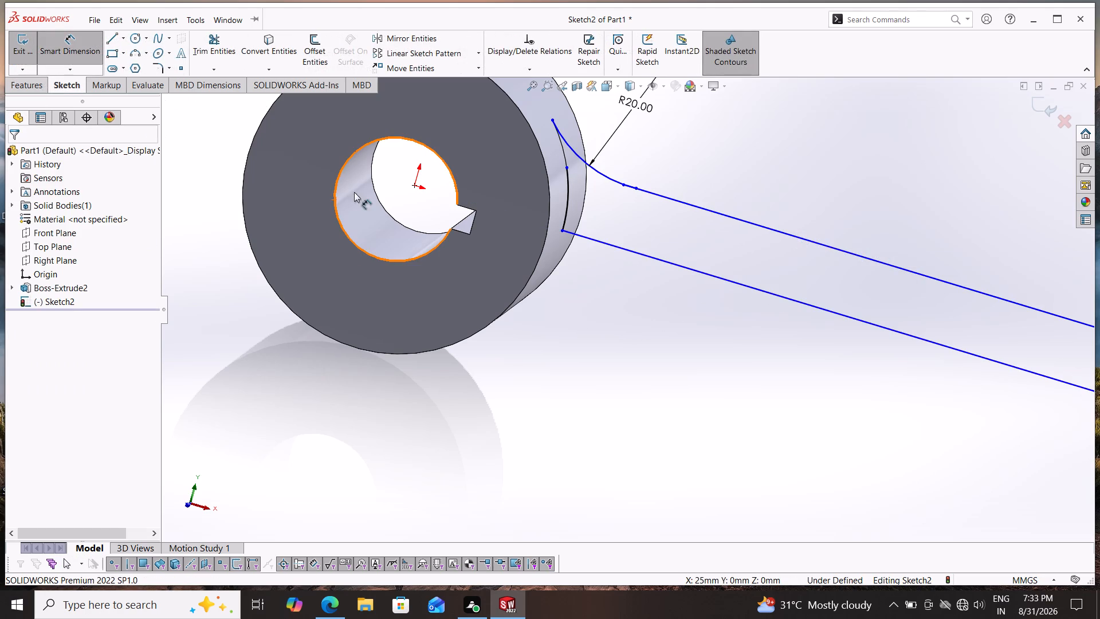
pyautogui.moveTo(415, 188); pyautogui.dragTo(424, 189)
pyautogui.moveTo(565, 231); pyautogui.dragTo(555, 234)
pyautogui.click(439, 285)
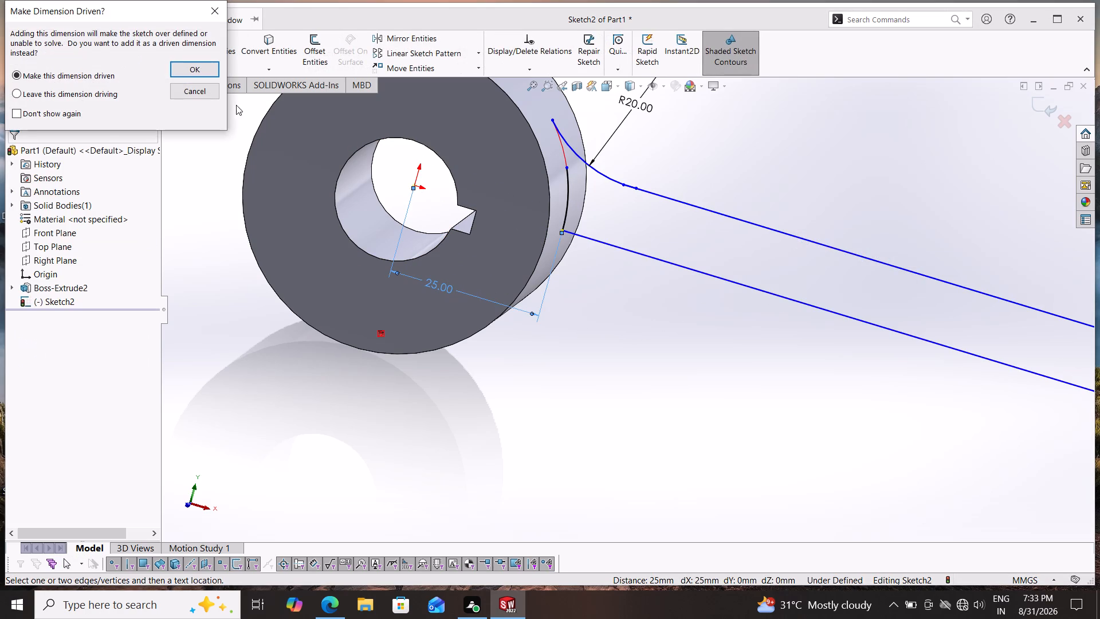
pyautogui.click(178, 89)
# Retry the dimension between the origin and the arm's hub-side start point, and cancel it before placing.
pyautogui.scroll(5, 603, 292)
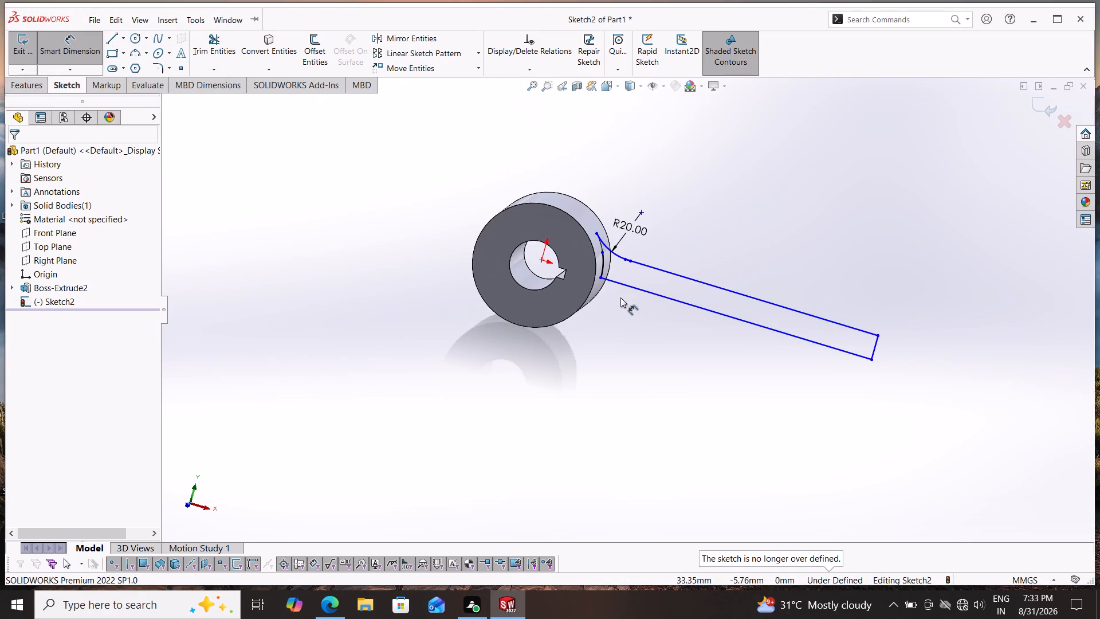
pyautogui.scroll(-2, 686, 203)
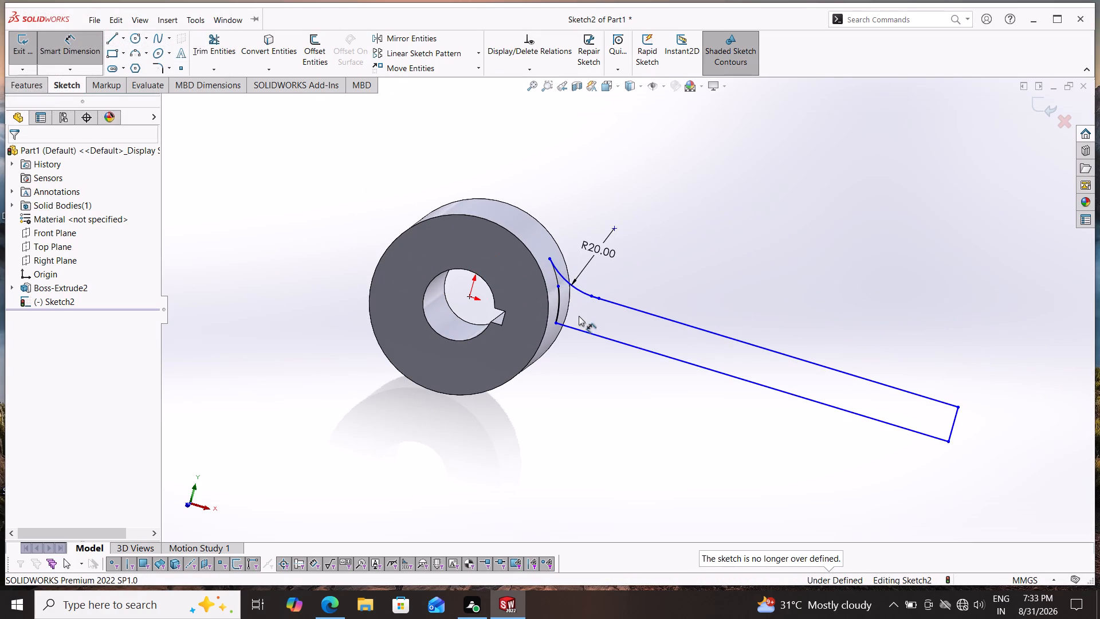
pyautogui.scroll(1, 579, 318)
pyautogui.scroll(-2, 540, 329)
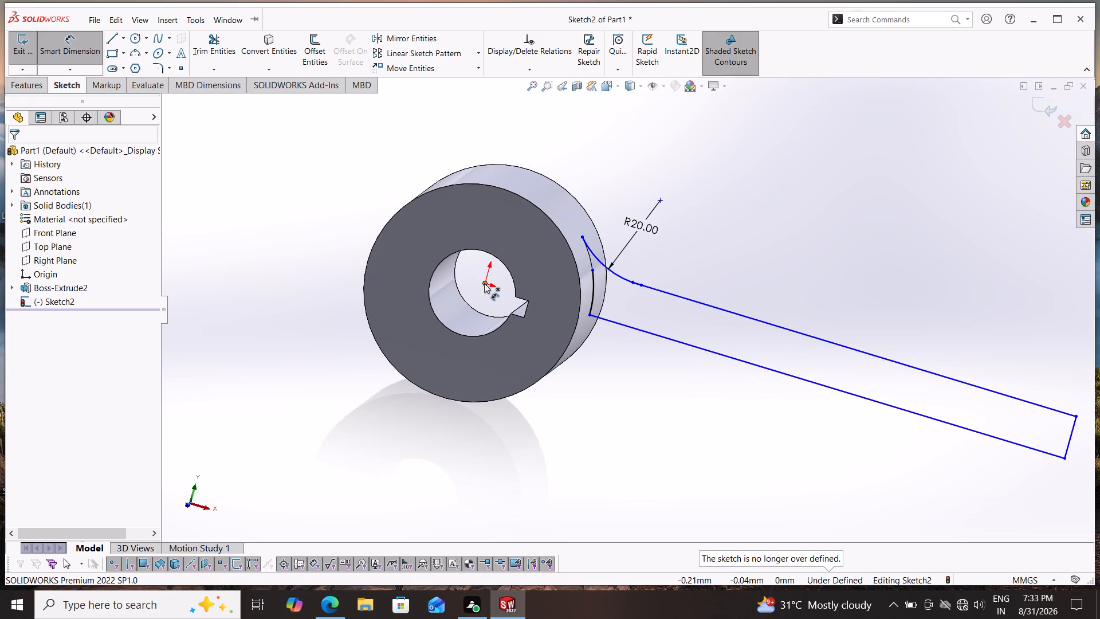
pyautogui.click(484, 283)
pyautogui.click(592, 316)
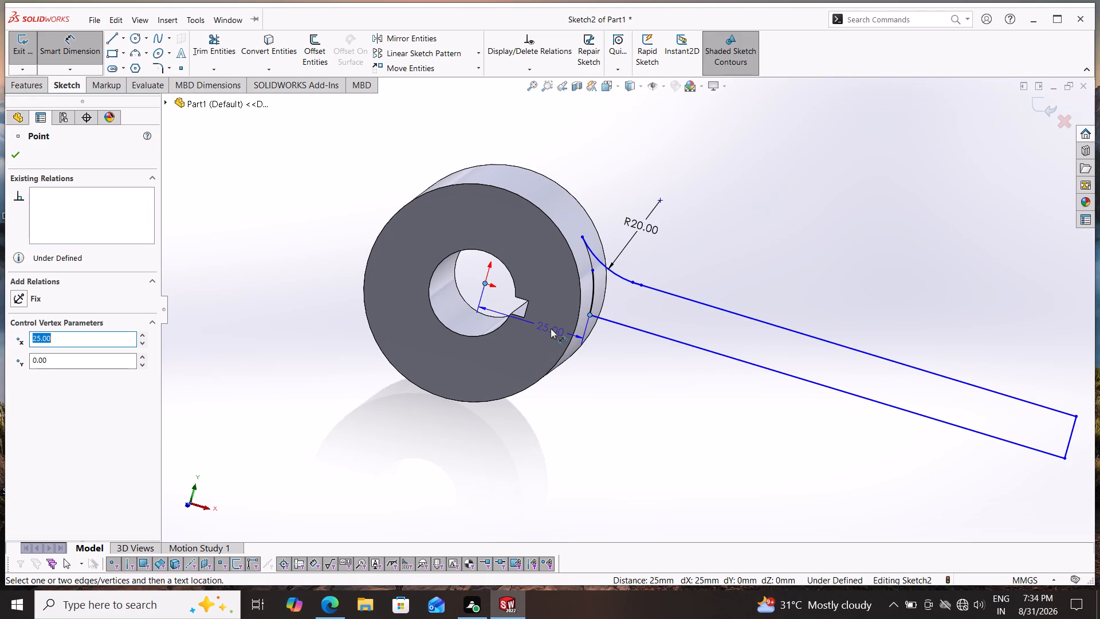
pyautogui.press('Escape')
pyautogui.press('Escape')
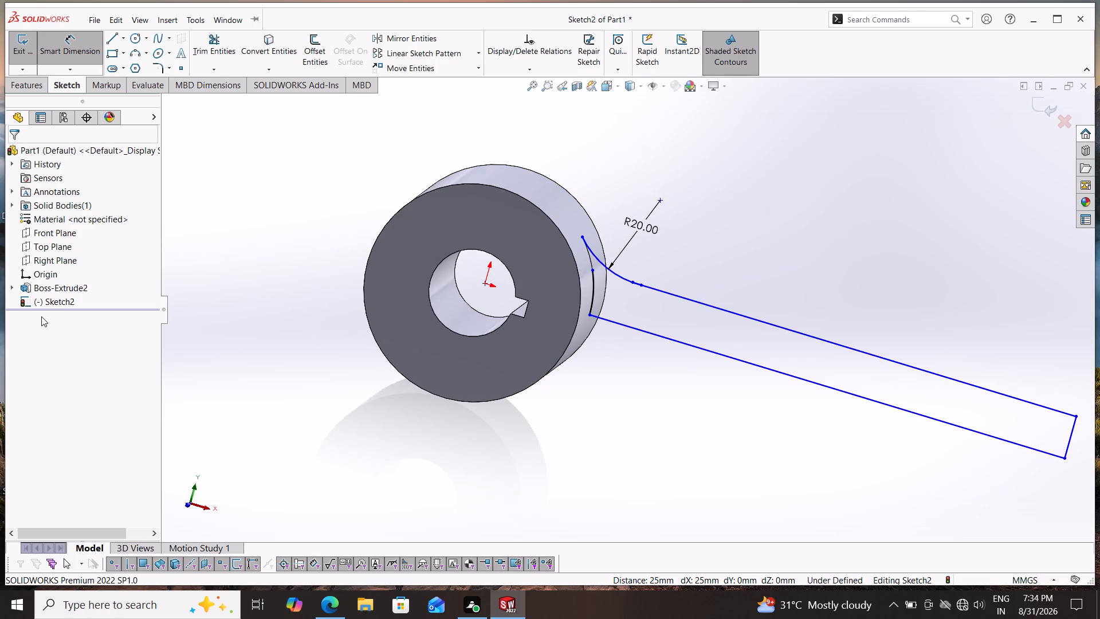
# Undo the recent sketch edits back to the full symmetric arm outline with upper and lower blends and the vertical line between them.
pyautogui.hotkey('ctrl', 'z')
pyautogui.hotkey('ctrl', 'z')
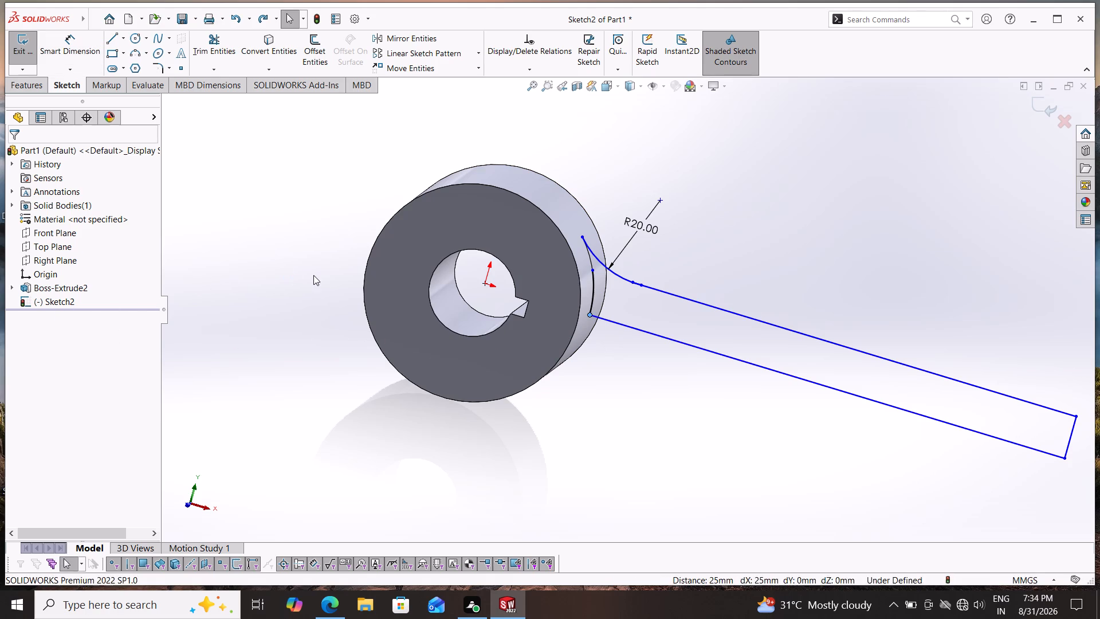
pyautogui.hotkey('ctrl', 'z')
pyautogui.hotkey('ctrl', 'z')
pyautogui.hotkey('ctrl', 'z')
pyautogui.hotkey('ctrl', 'z')
pyautogui.hotkey('ctrl', 'z')
pyautogui.hotkey('ctrl', 'z')
pyautogui.hotkey('ctrl', 'z')
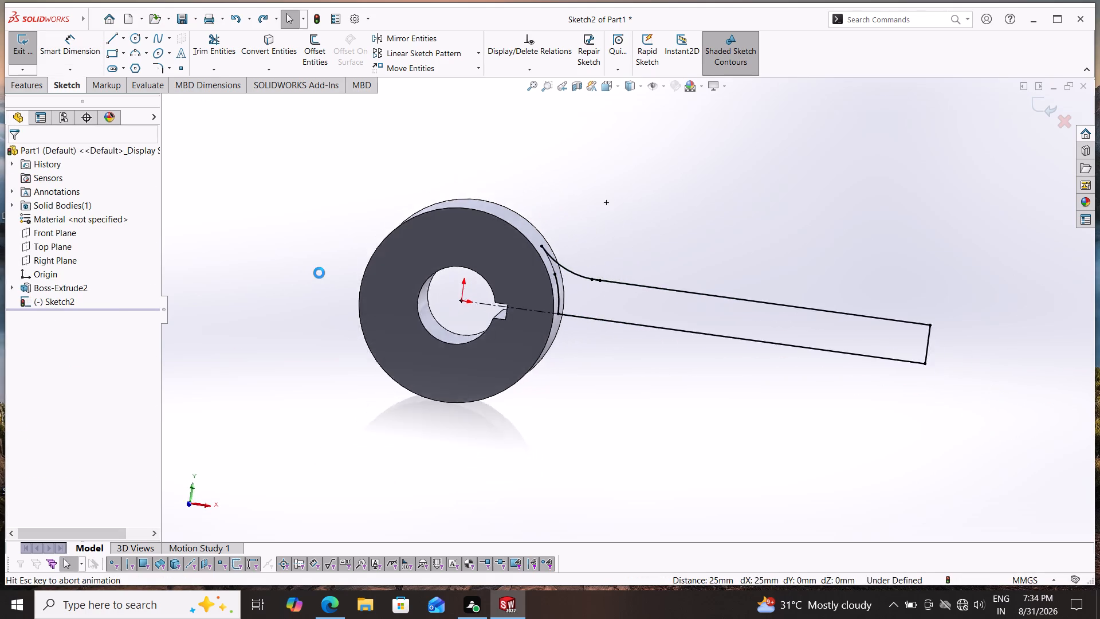
pyautogui.hotkey('ctrl', 'z')
pyautogui.hotkey('ctrl', 'z')
pyautogui.hotkey('ctrl', 'z')
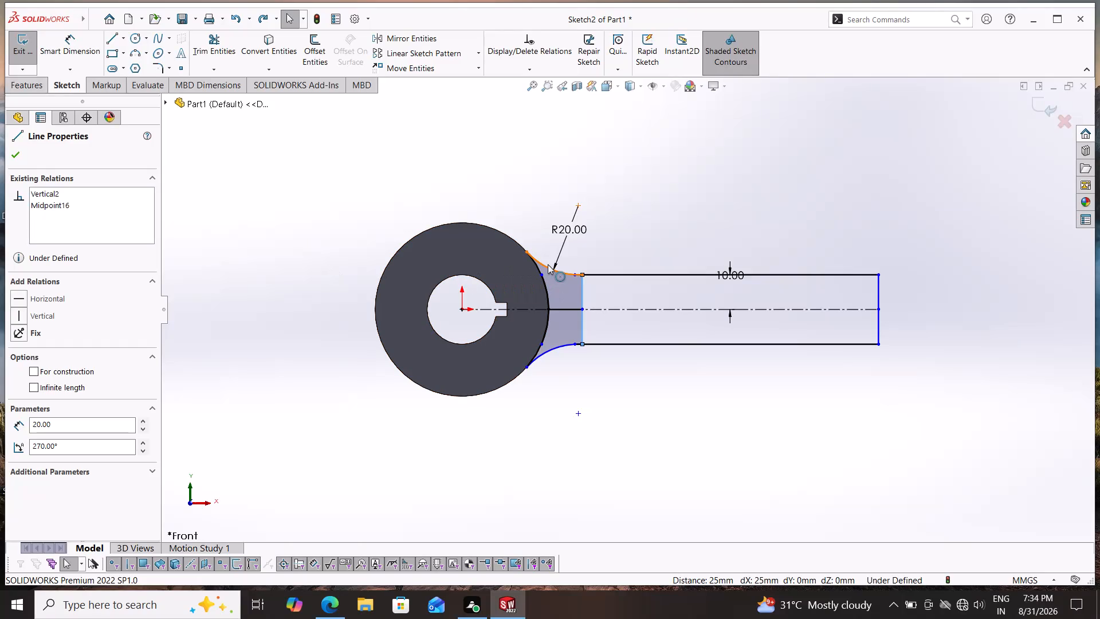
# Undo the whole arm sketch and the hub extrusion, back to the open hub sketch with its untrimmed keyway lines.
pyautogui.hotkey('ctrl', 'z')
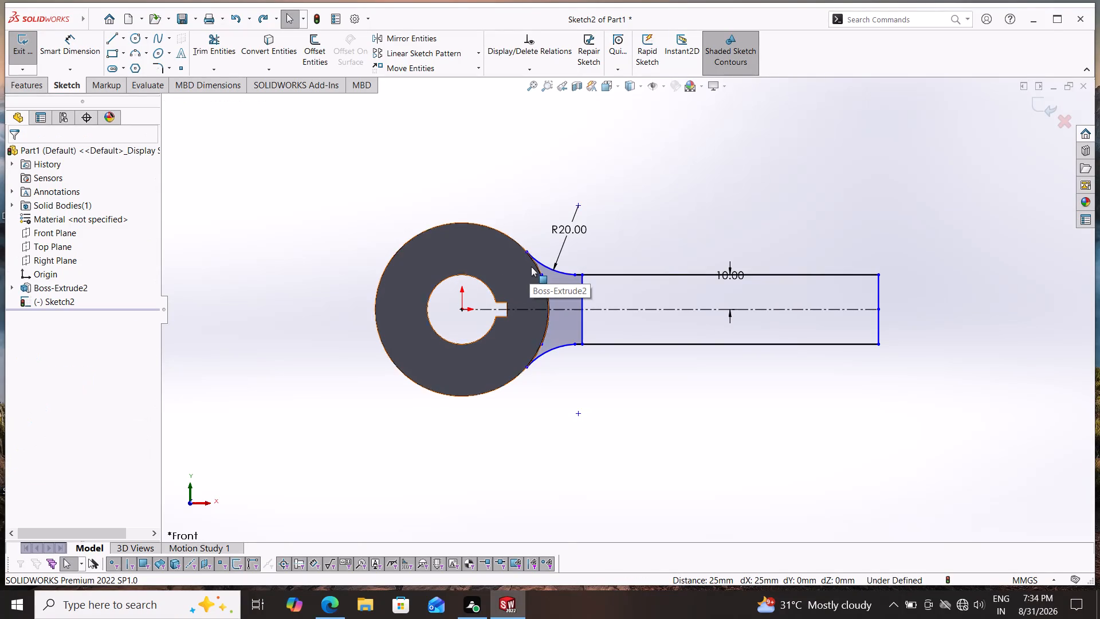
pyautogui.hotkey('ctrl', 'z')
pyautogui.hotkey('ctrl', 'z')
pyautogui.hotkey('ctrl', 'z')
pyautogui.hotkey('ctrl', 'z')
pyautogui.hotkey('ctrl', 'z')
pyautogui.hotkey('ctrl', 'z')
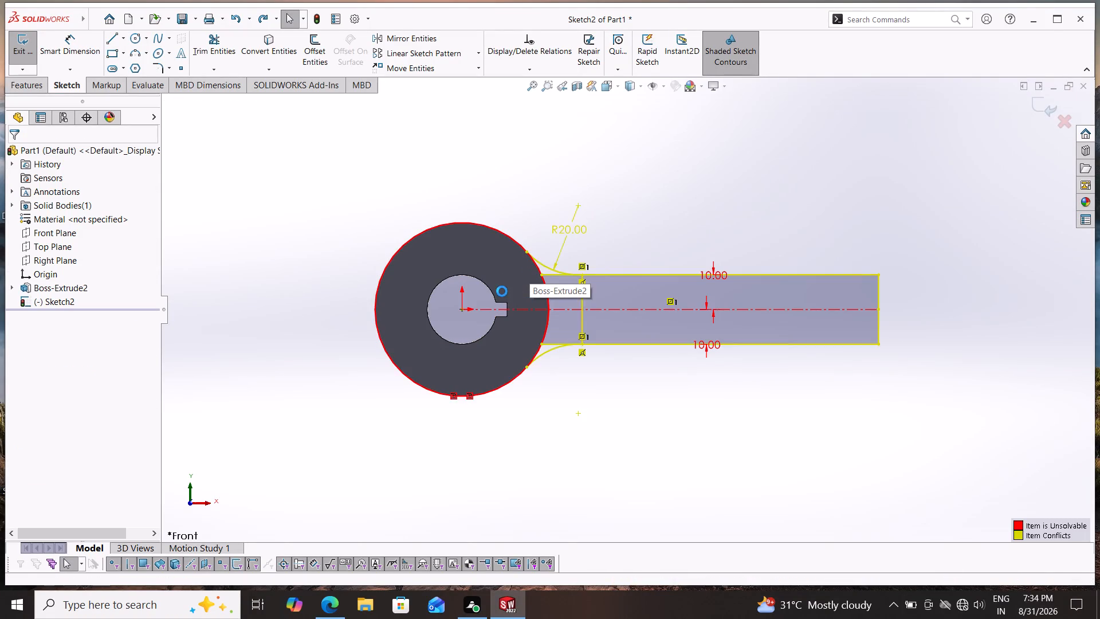
pyautogui.hotkey('ctrl', 'z')
pyautogui.hotkey('ctrl', 'z')
pyautogui.hotkey('ctrl', 'z')
pyautogui.hotkey('ctrl', 'z')
pyautogui.hotkey('ctrl', 'z')
pyautogui.hotkey('ctrl', 'z')
pyautogui.hotkey('ctrl', 'z')
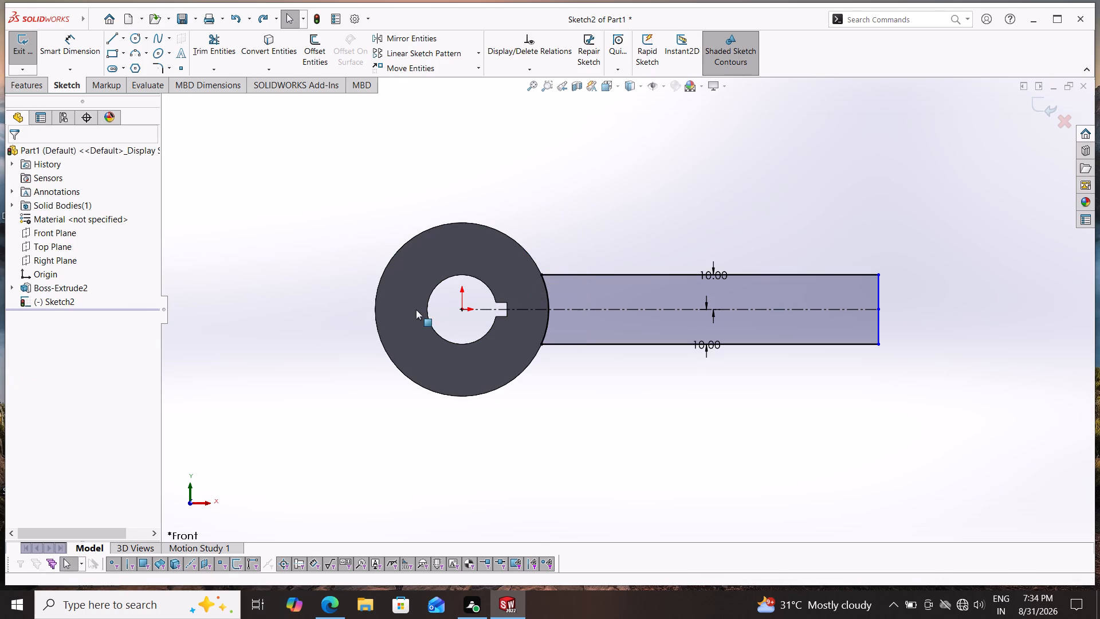
pyautogui.hotkey('ctrl', 'z')
pyautogui.hotkey('ctrl', 'z')
pyautogui.hotkey('ctrl', 'z')
pyautogui.hotkey('ctrl', 'z')
pyautogui.hotkey('ctrl', 'z')
pyautogui.hotkey('ctrl', 'z')
pyautogui.hotkey('ctrl', 'z')
pyautogui.hotkey('ctrl', 'z')
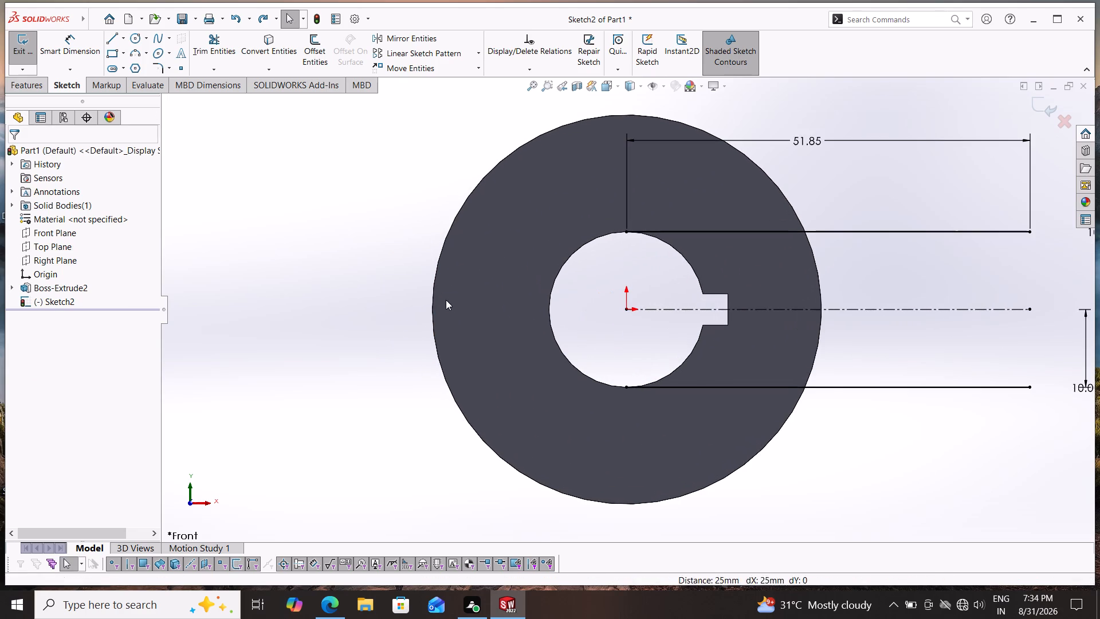
pyautogui.hotkey('ctrl', 'z')
pyautogui.hotkey('ctrl', 'z')
pyautogui.hotkey('ctrl', 'z')
pyautogui.hotkey('ctrl', 'z')
pyautogui.hotkey('ctrl', 'z')
pyautogui.hotkey('ctrl', 'z')
pyautogui.hotkey('ctrl', 'z')
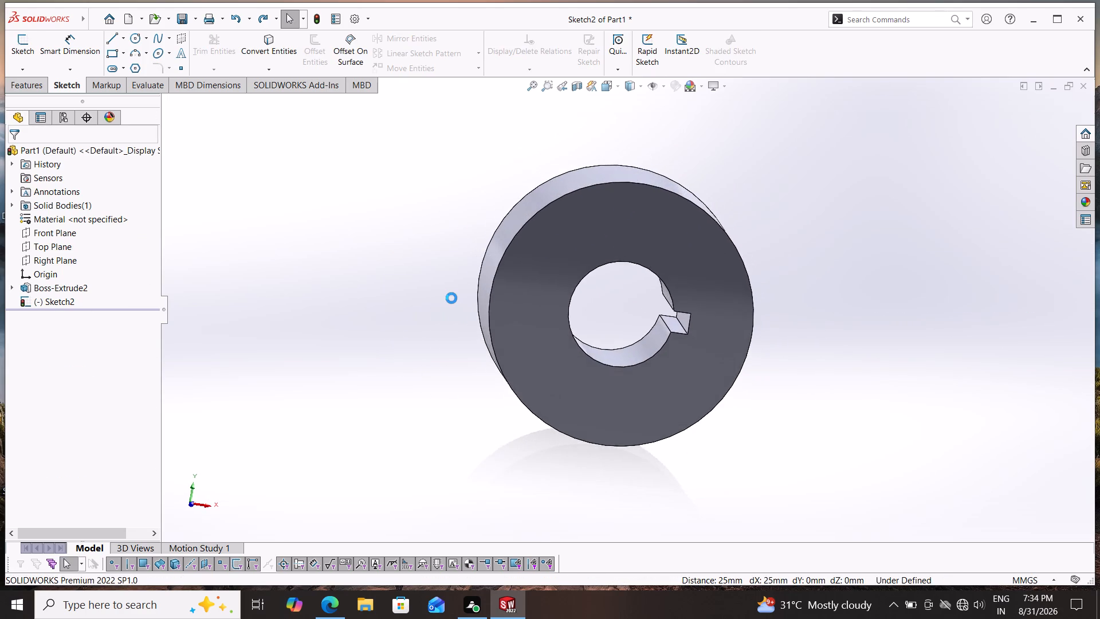
pyautogui.hotkey('ctrl', 'z')
pyautogui.hotkey('ctrl', 'z')
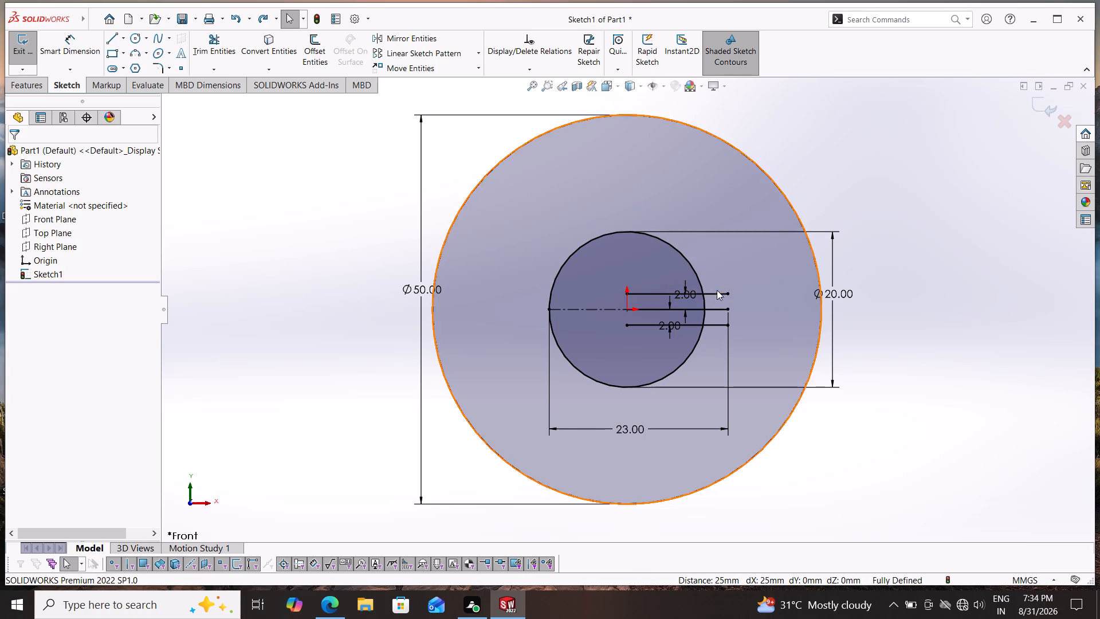
# Delete the keyway's upper and lower offset lines and the solid middle line, keeping the construction centerline.
pyautogui.click(708, 292)
pyautogui.press('Delete')
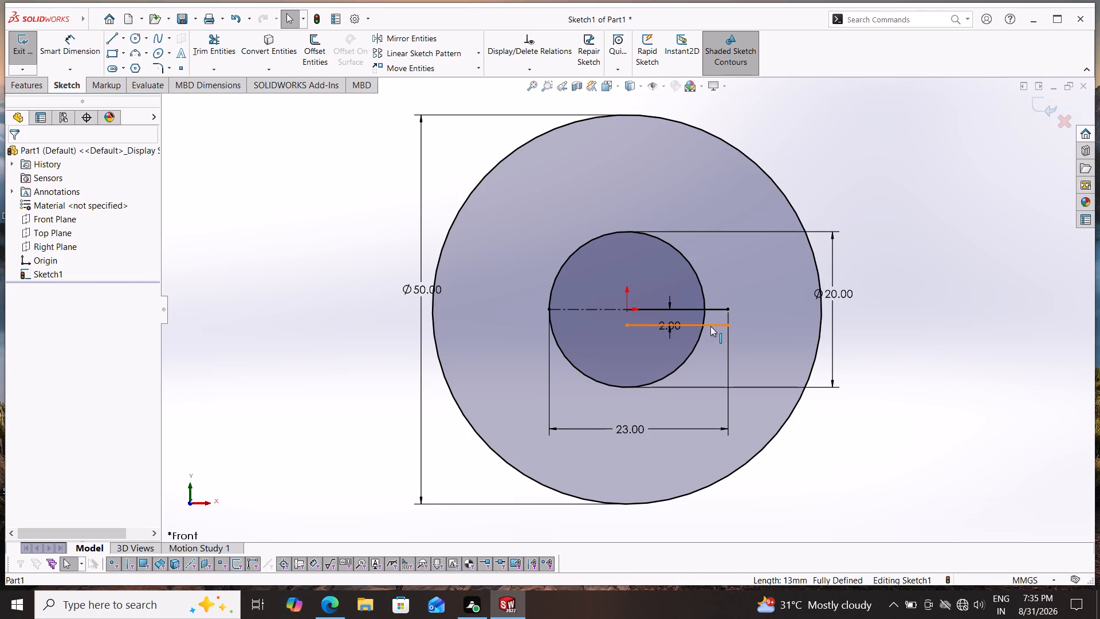
pyautogui.click(710, 326)
pyautogui.press('Delete')
pyautogui.click(717, 308)
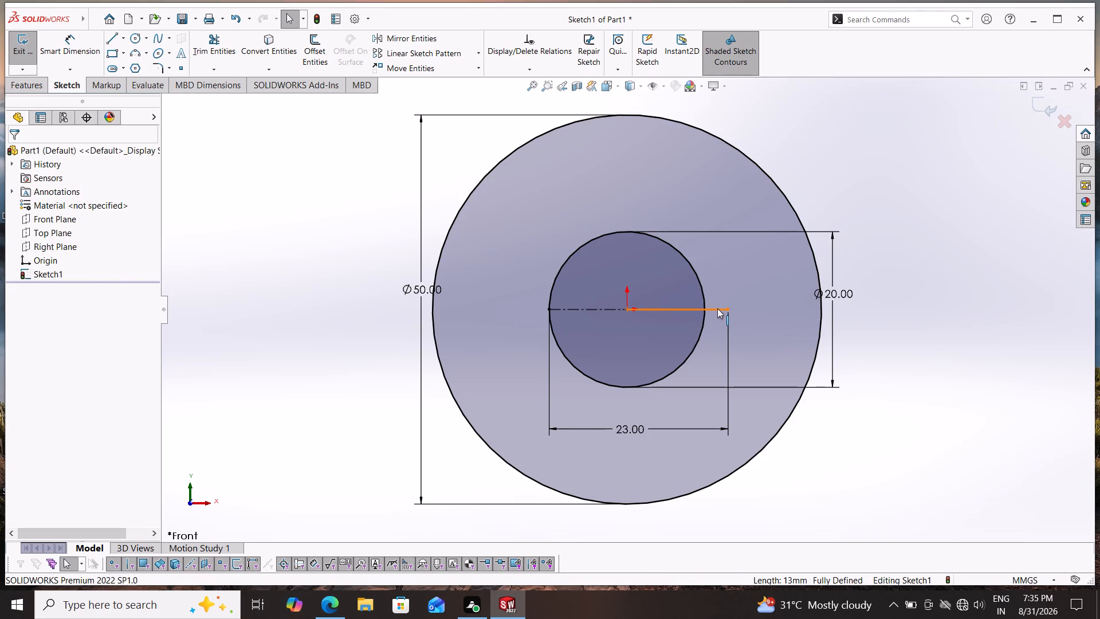
pyautogui.press('Delete')
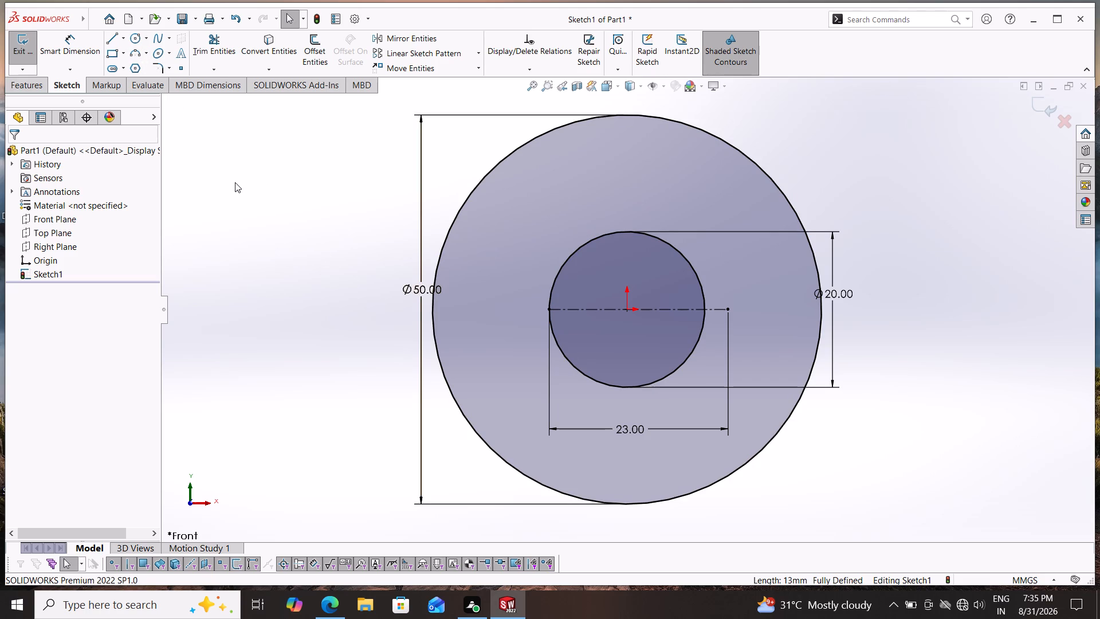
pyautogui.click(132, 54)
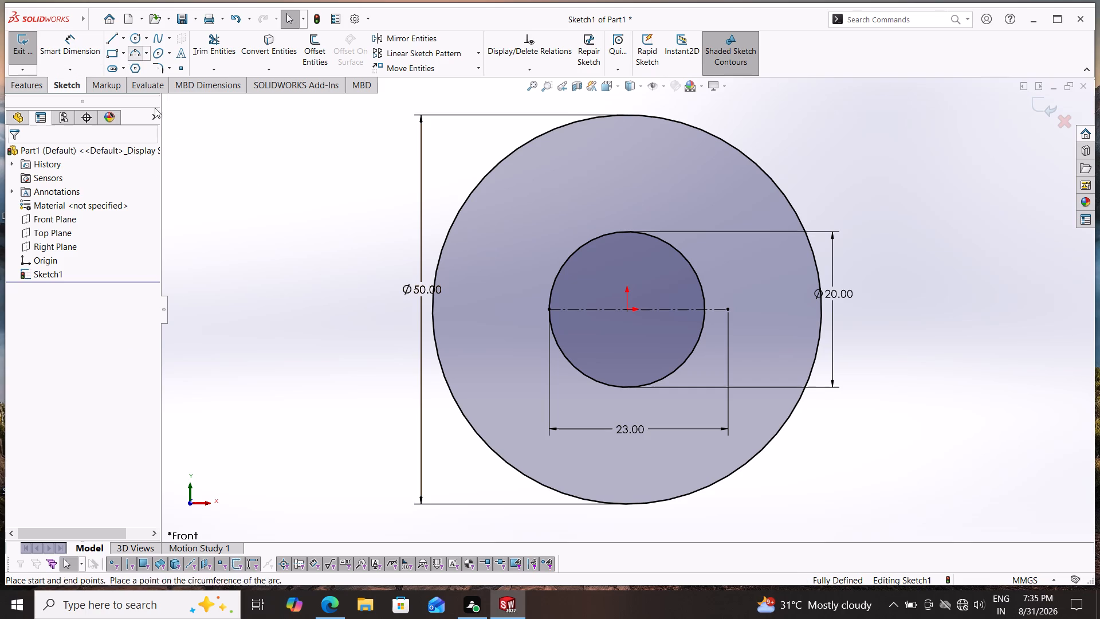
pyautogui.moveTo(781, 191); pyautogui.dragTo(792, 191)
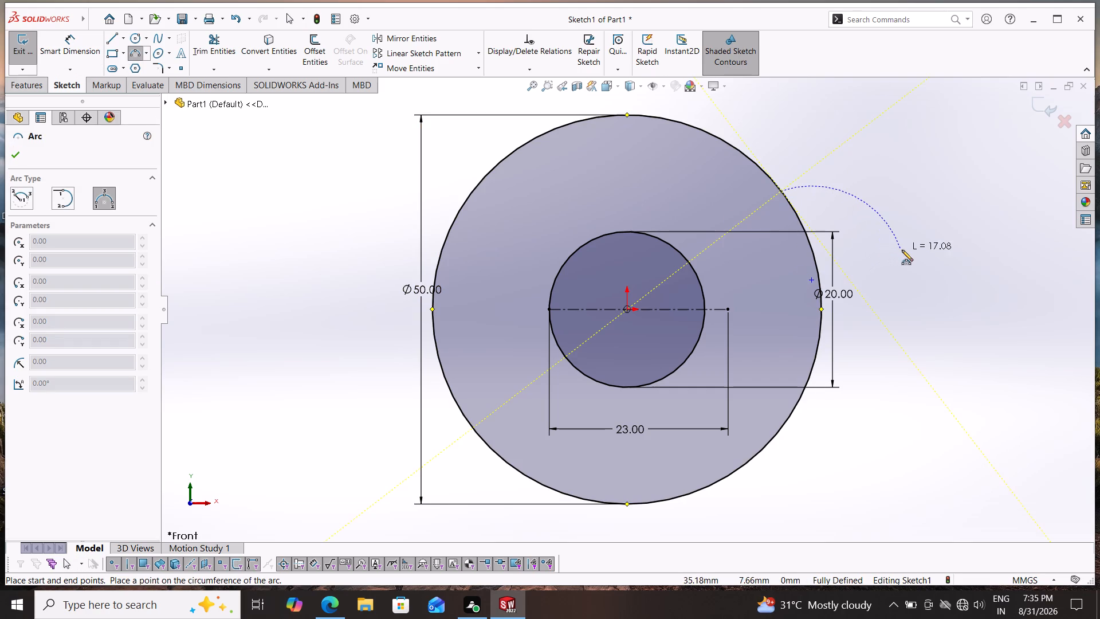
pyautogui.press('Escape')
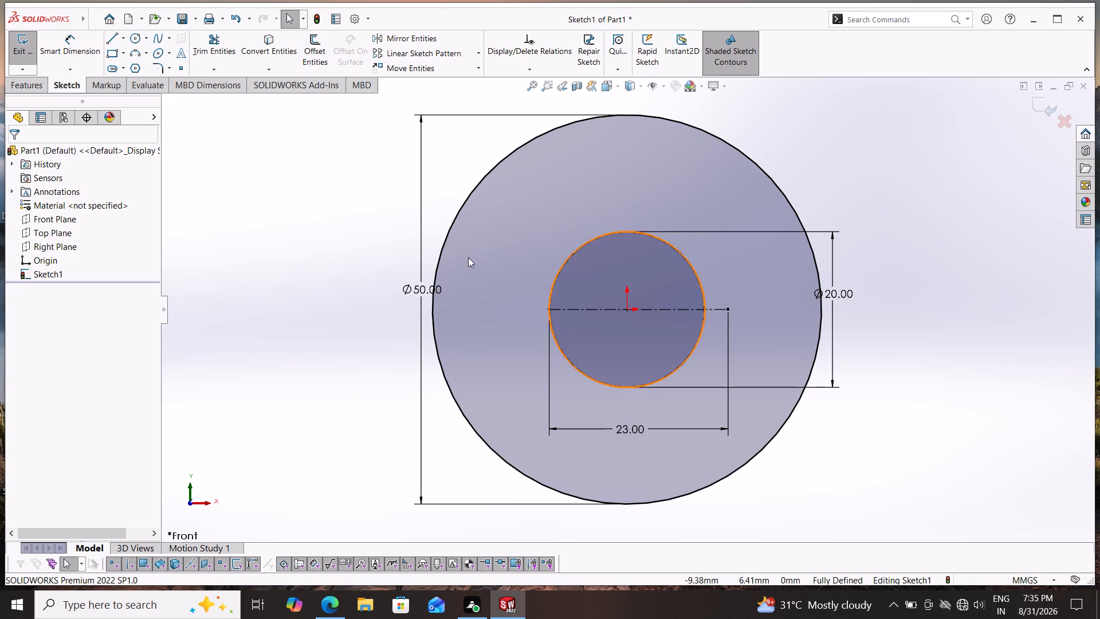
# Sketch a horizontal line from the origin along the centerline, stretching its free end past the hub circle to about 80 mm.
pyautogui.click(111, 37)
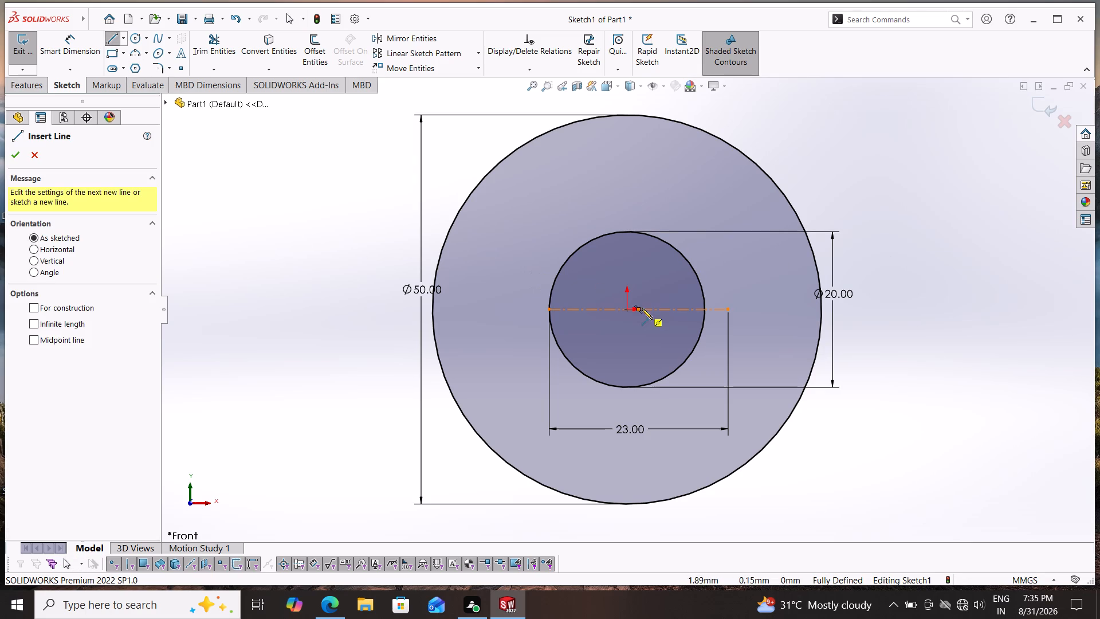
pyautogui.moveTo(624, 311); pyautogui.dragTo(680, 311)
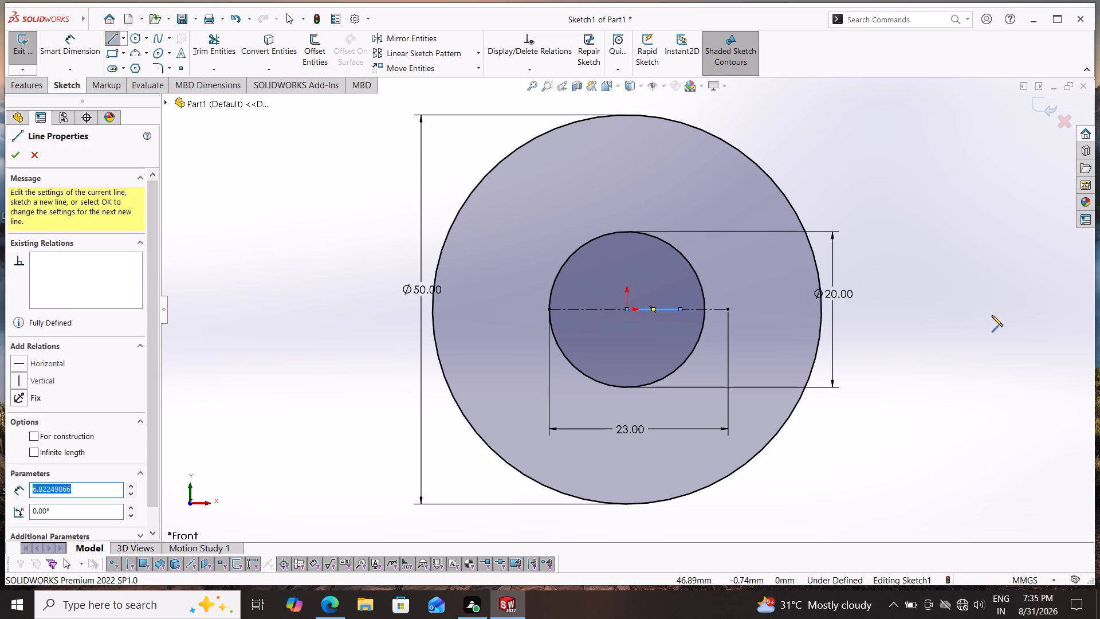
pyautogui.press('Escape')
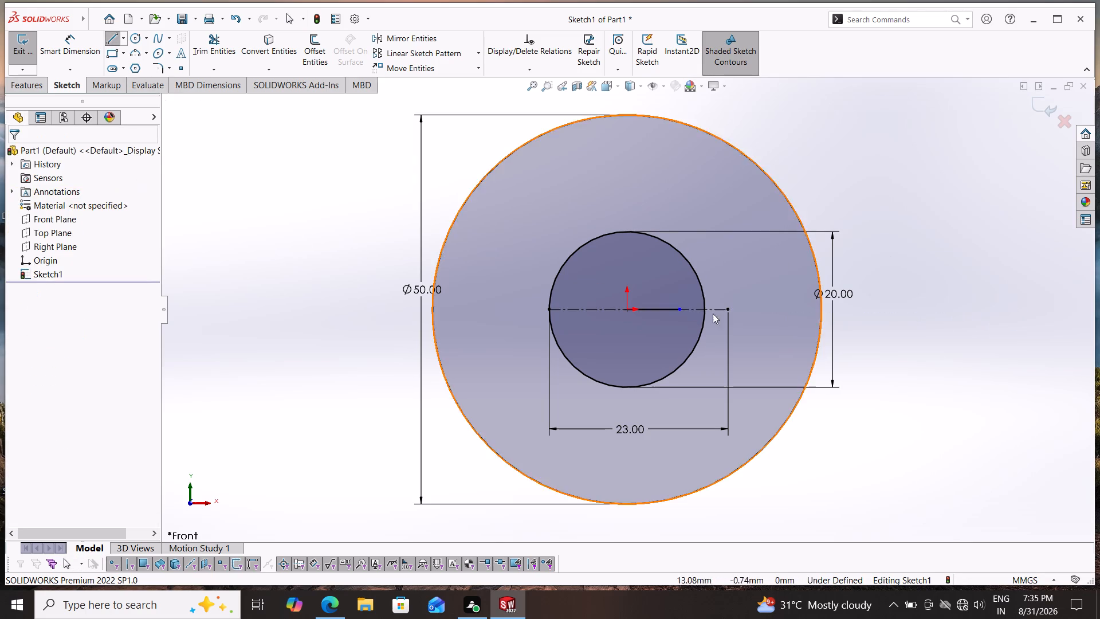
pyautogui.moveTo(682, 308); pyautogui.dragTo(910, 307)
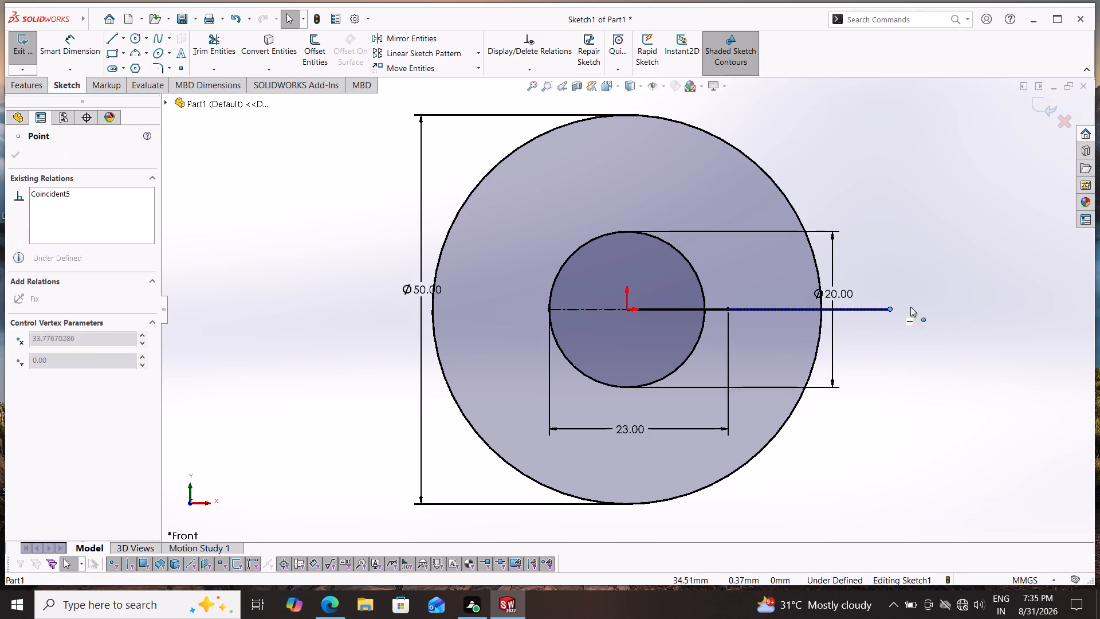
pyautogui.moveTo(910, 307); pyautogui.dragTo(1021, 299)
pyautogui.scroll(2, 968, 326)
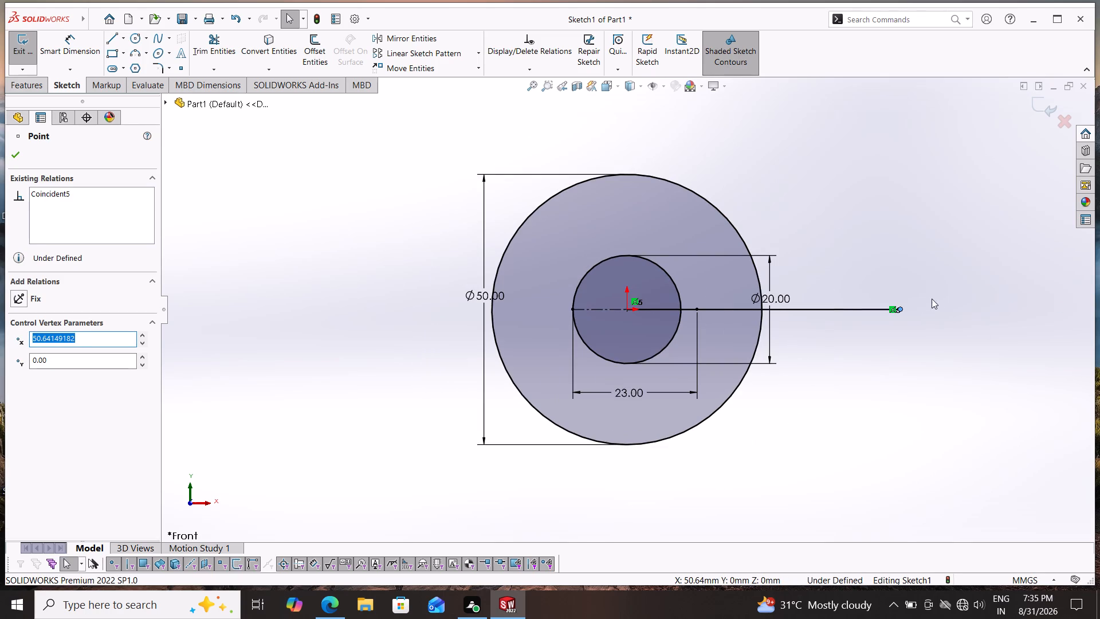
pyautogui.moveTo(900, 309); pyautogui.dragTo(1035, 310)
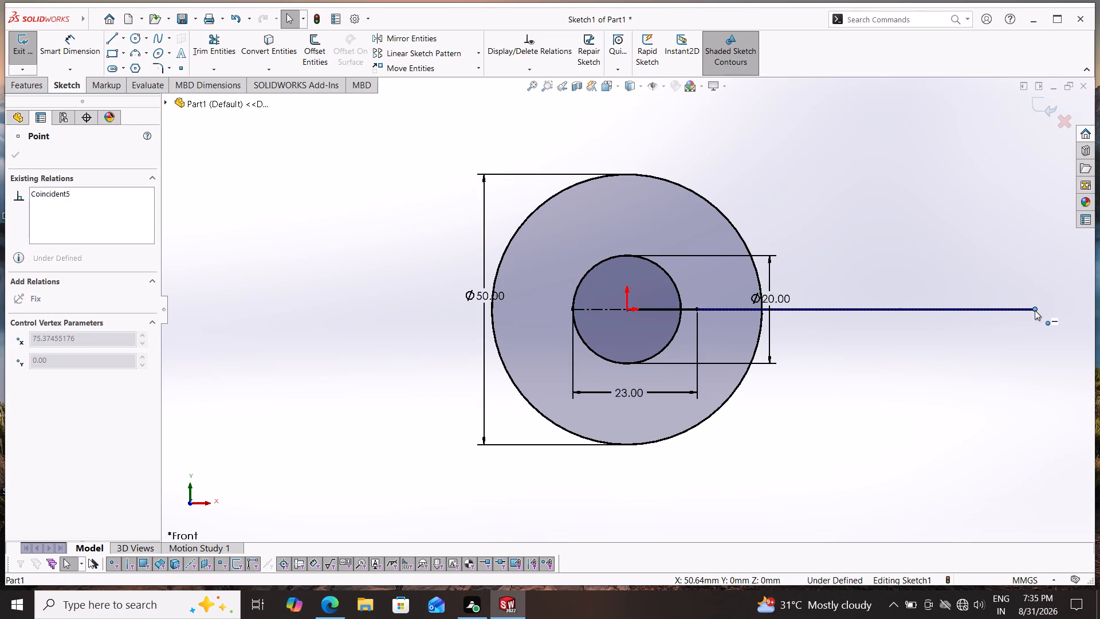
pyautogui.moveTo(1035, 310); pyautogui.dragTo(1056, 309)
# Dimension the length of the horizontal line from the origin and set it to 150 mm.
pyautogui.scroll(3, 868, 355)
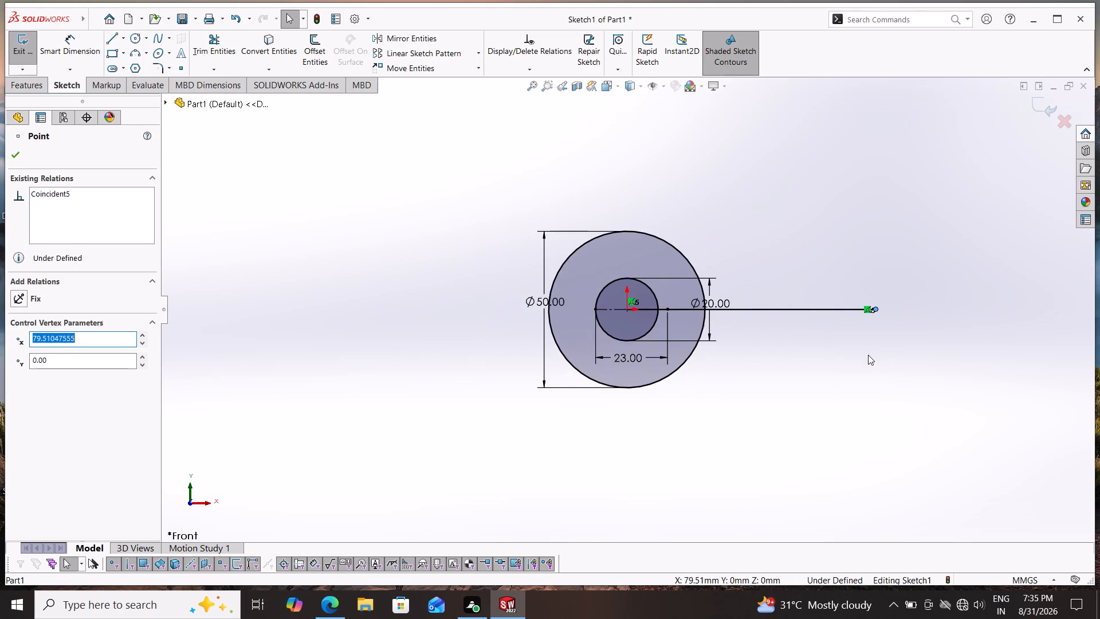
pyautogui.click(68, 43)
pyautogui.click(802, 306)
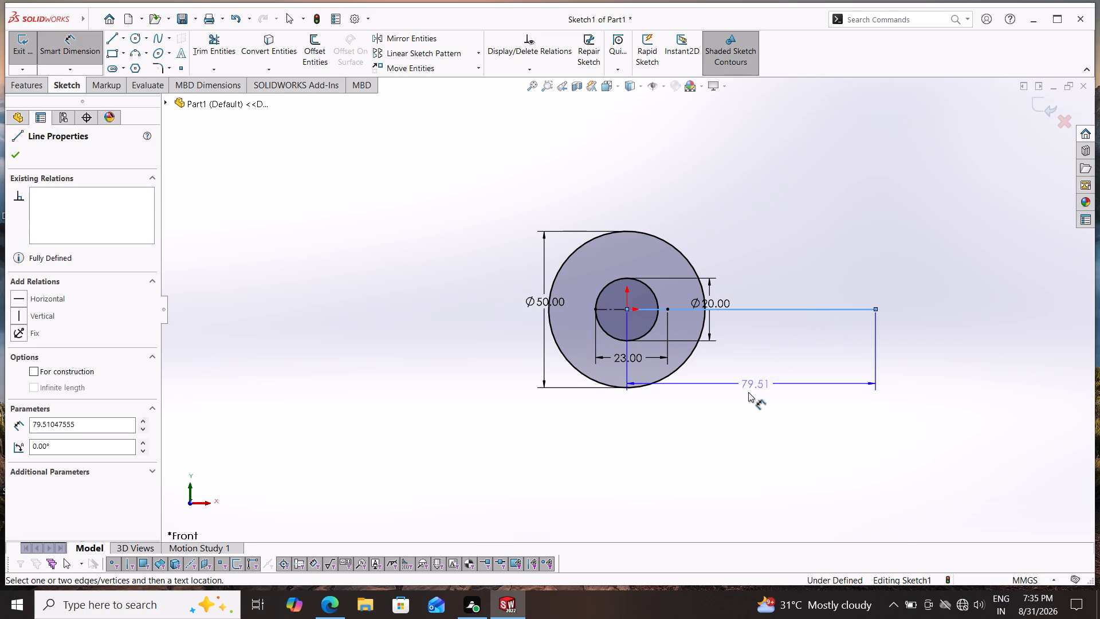
pyautogui.click(744, 399)
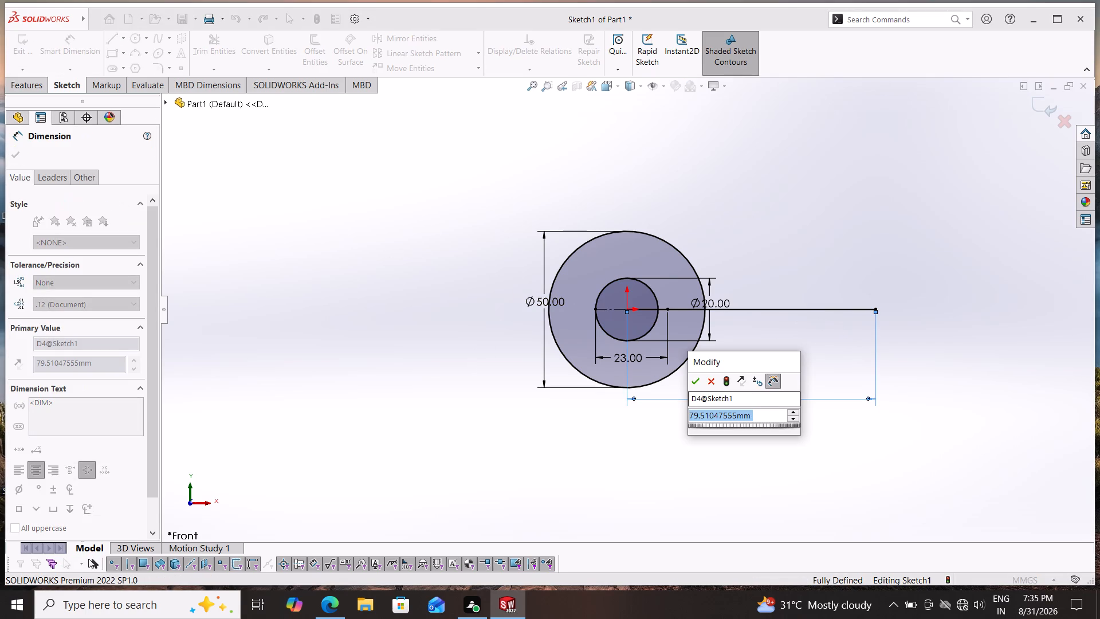
pyautogui.write('150')
pyautogui.press('Return')
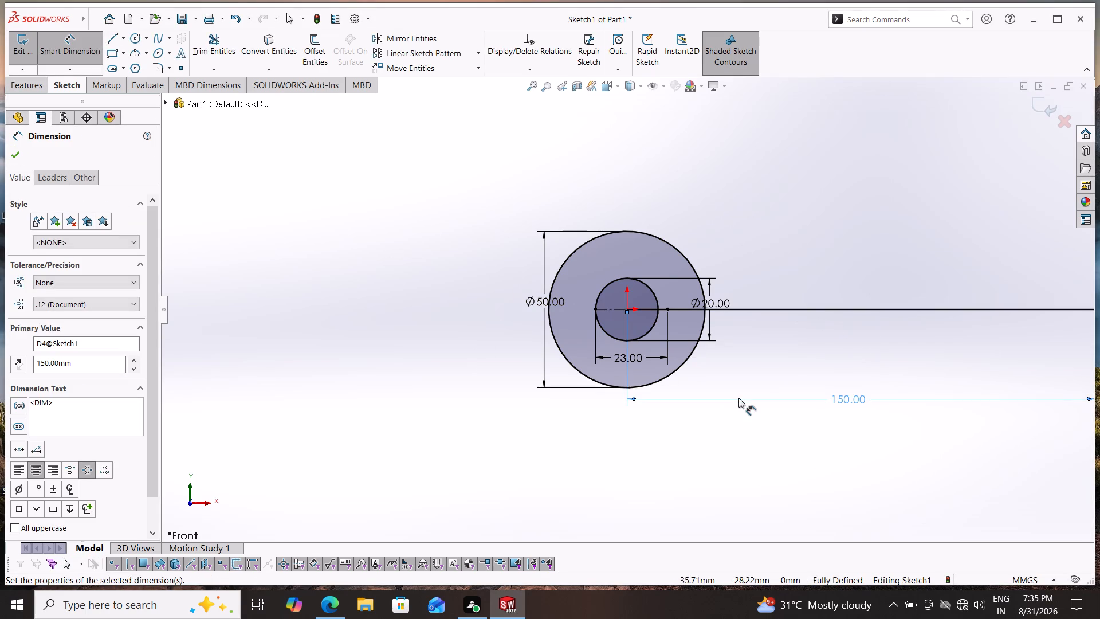
pyautogui.press('Escape')
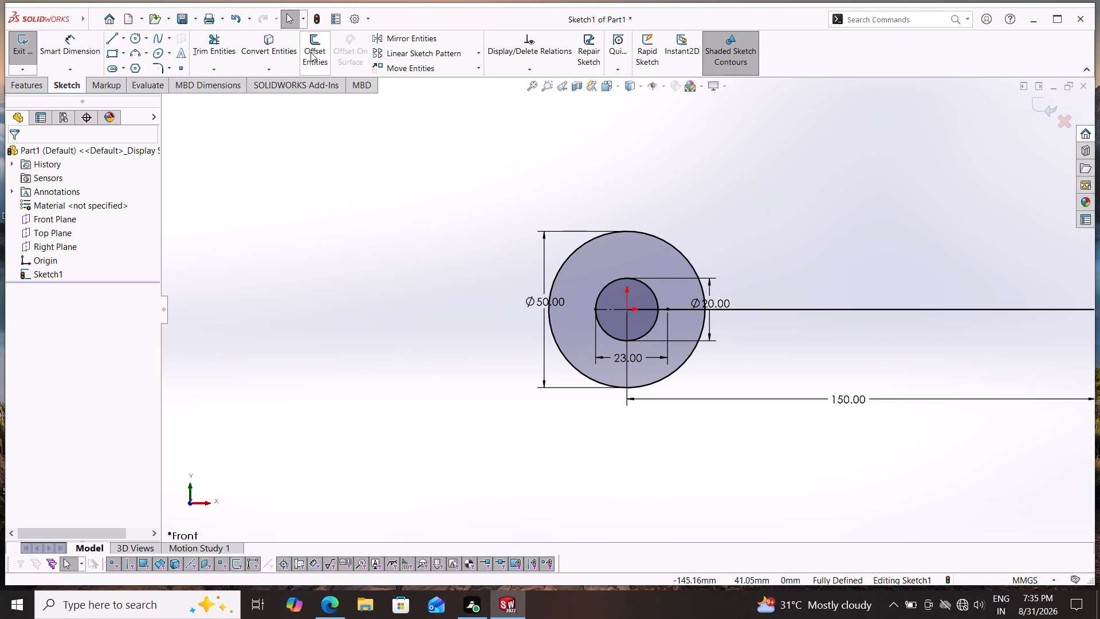
# Offset the 150 mm line by 10 mm in both directions, with dimensions added.
pyautogui.click(311, 52)
pyautogui.click(781, 313)
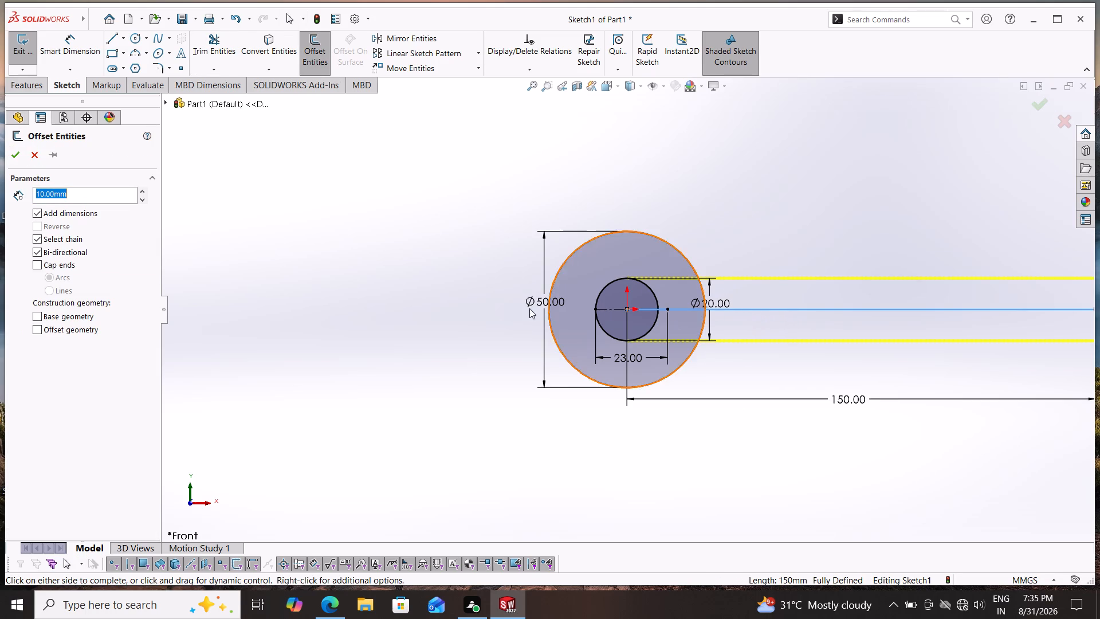
pyautogui.click(14, 150)
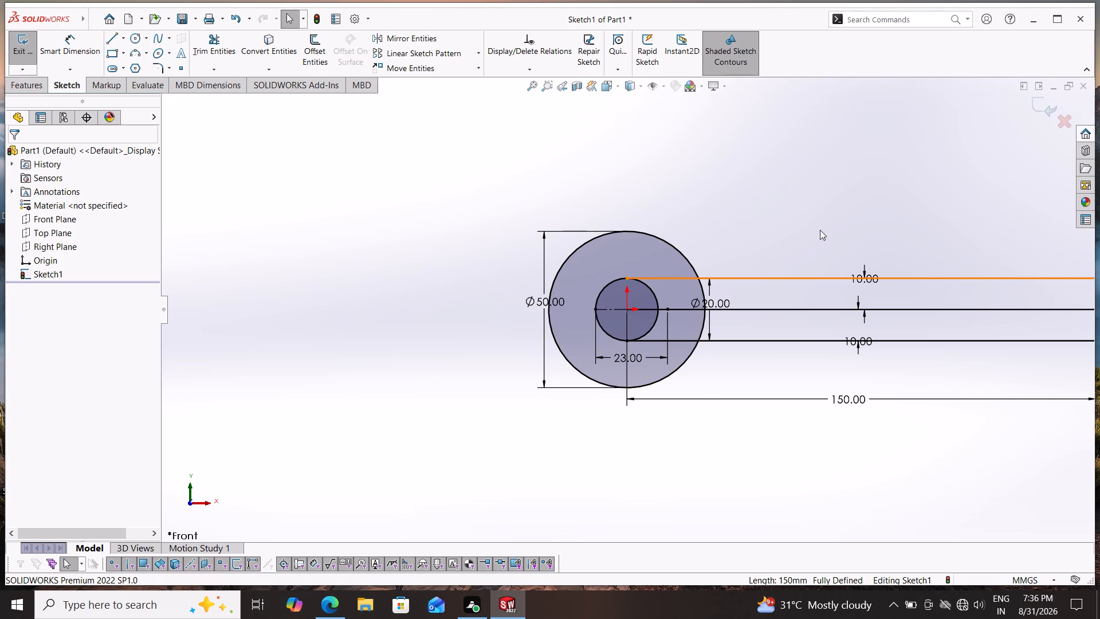
# Sketch a vertical line between the two offset lines about 42 mm from the origin, with its lower end coincident with the lower line.
pyautogui.click(105, 40)
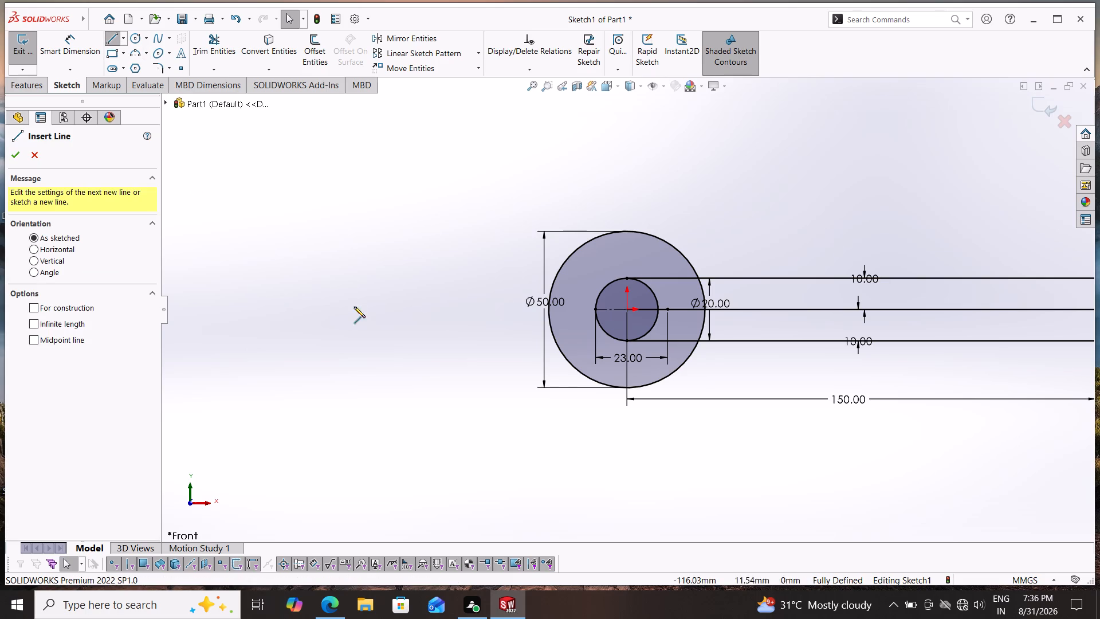
pyautogui.click(755, 279)
pyautogui.click(756, 336)
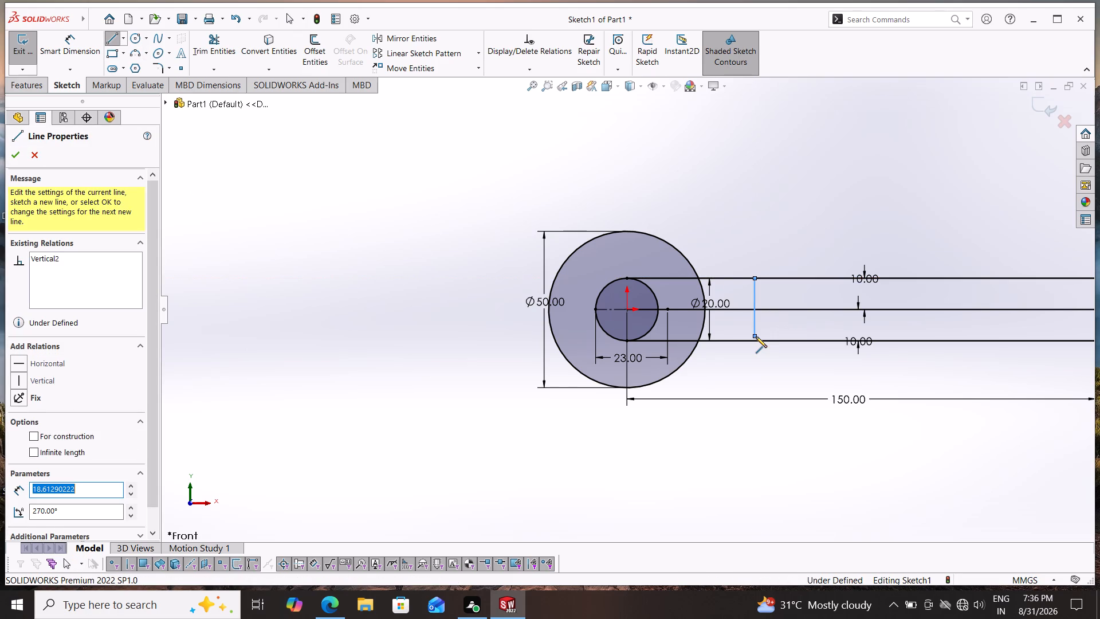
pyautogui.press('Escape')
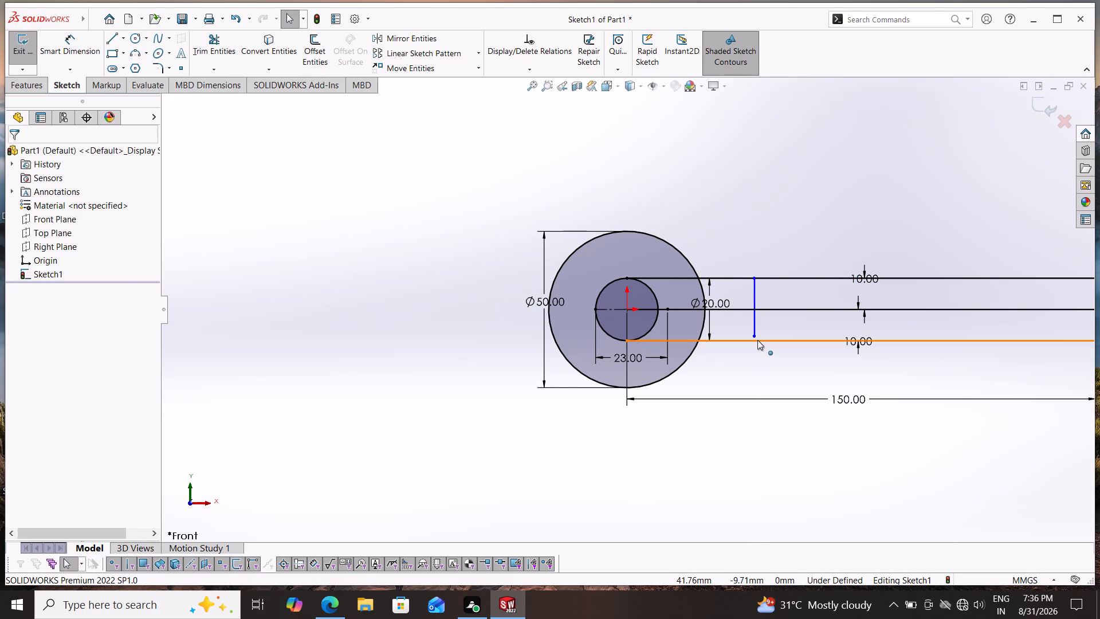
pyautogui.click(757, 338)
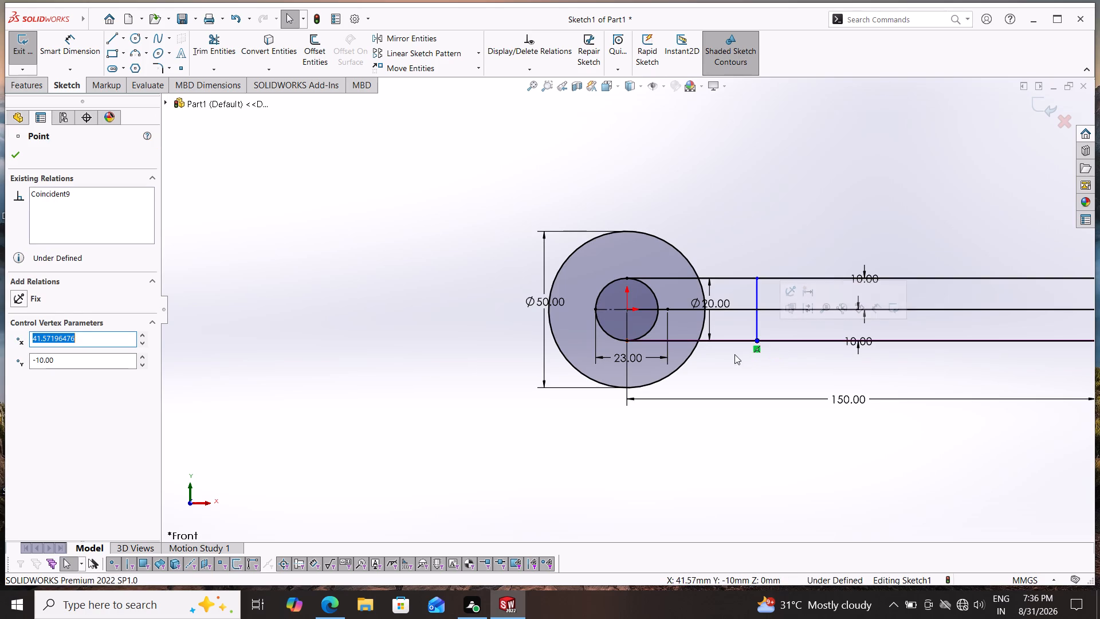
pyautogui.press('Escape')
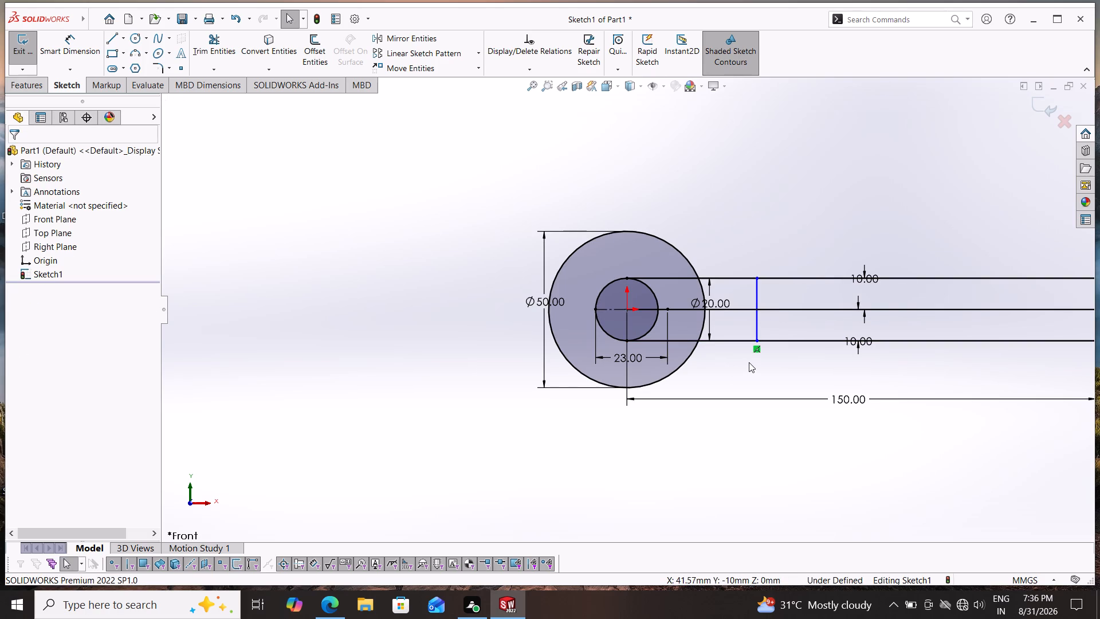
# Draw a three-point blend arc of about 27 mm radius from the vertical line's upper end to the hub's 50 mm circle.
pyautogui.click(135, 56)
pyautogui.moveTo(759, 278); pyautogui.dragTo(753, 276)
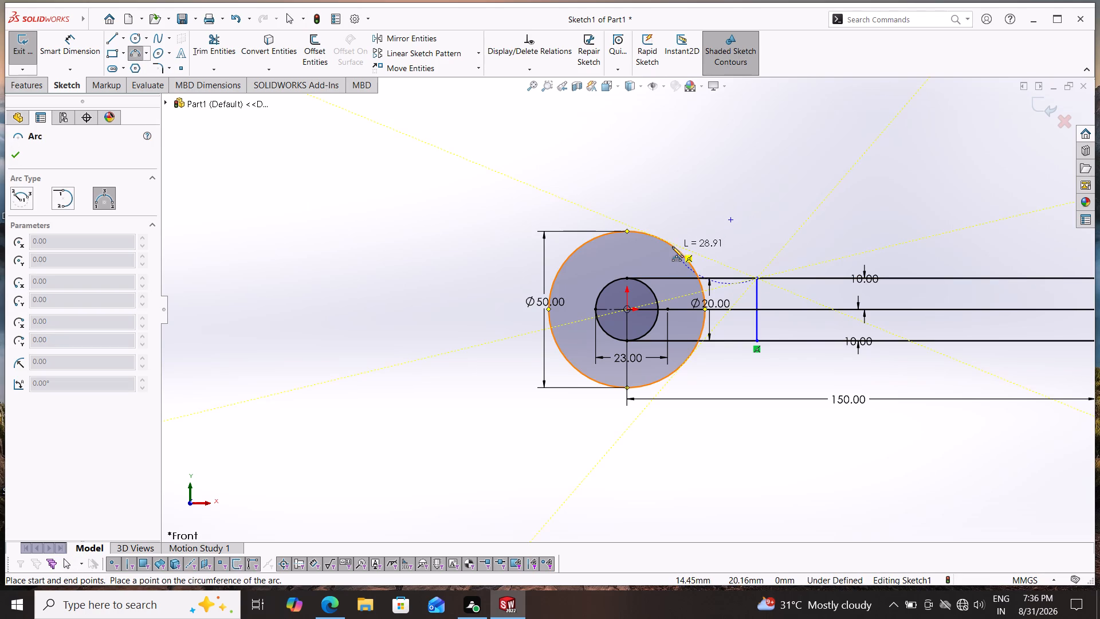
pyautogui.click(673, 244)
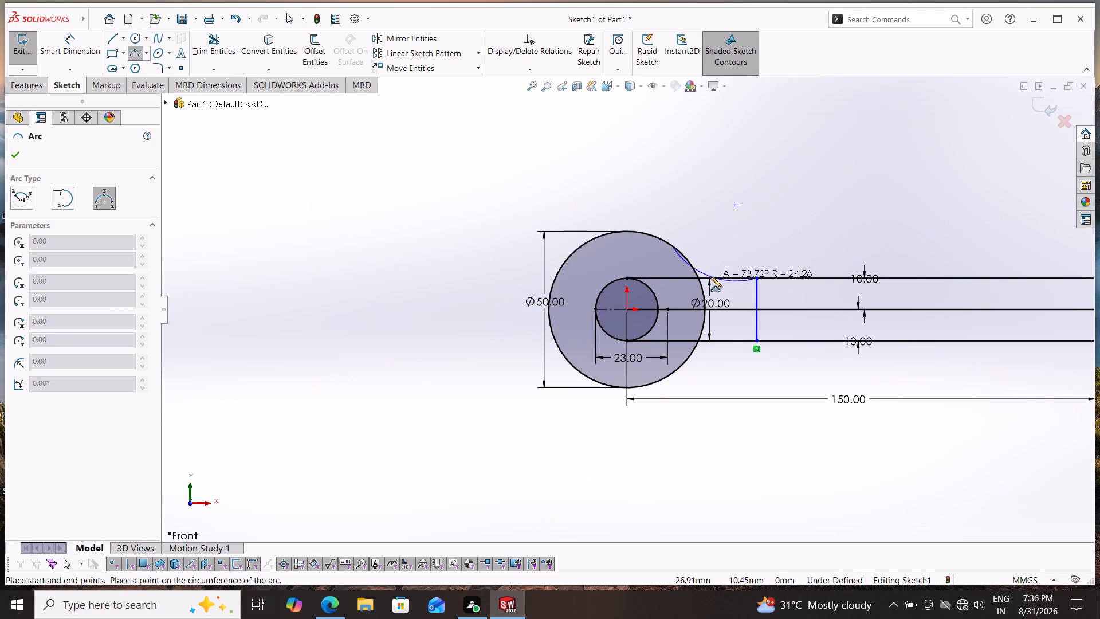
pyautogui.click(712, 275)
pyautogui.press('Escape')
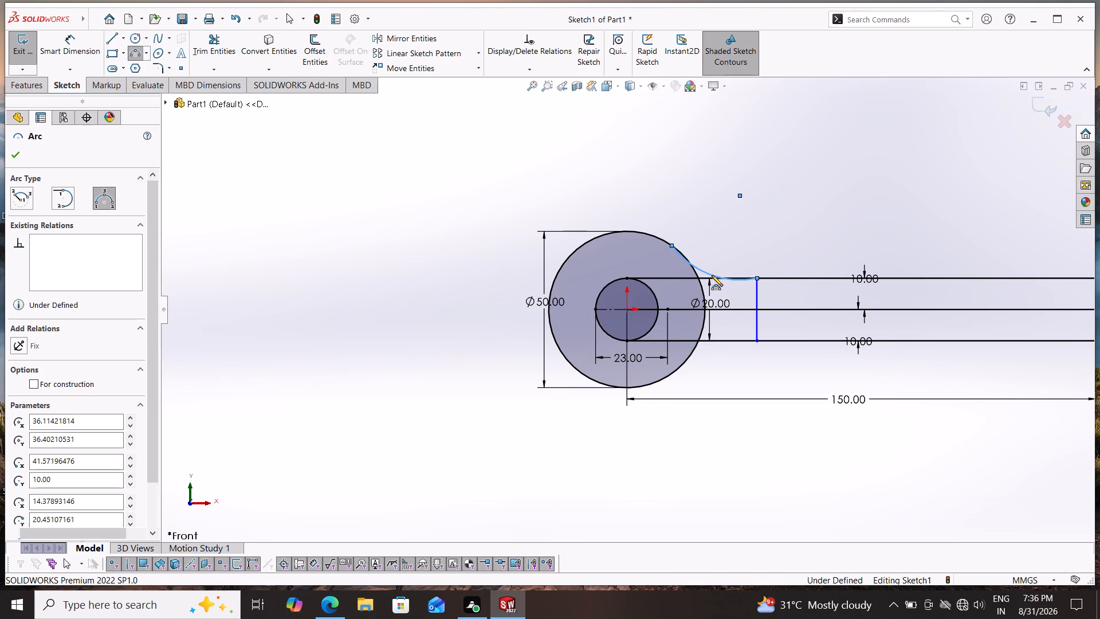
# Dimension the blend arc's radius and set it to 20 mm.
pyautogui.click(65, 54)
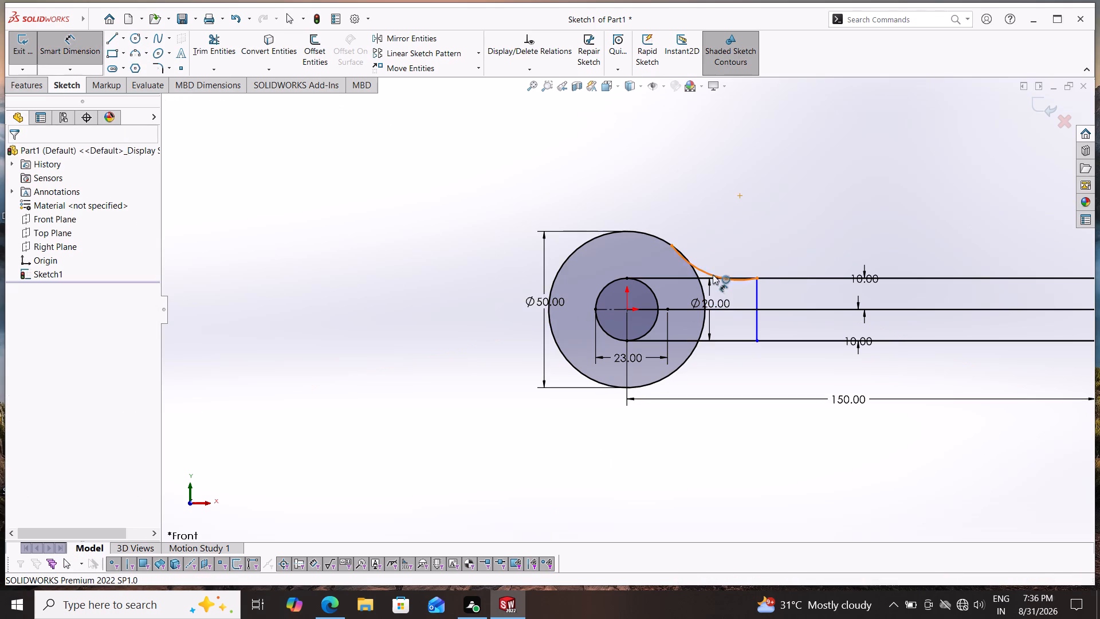
pyautogui.moveTo(710, 272); pyautogui.dragTo(714, 264)
pyautogui.click(730, 225)
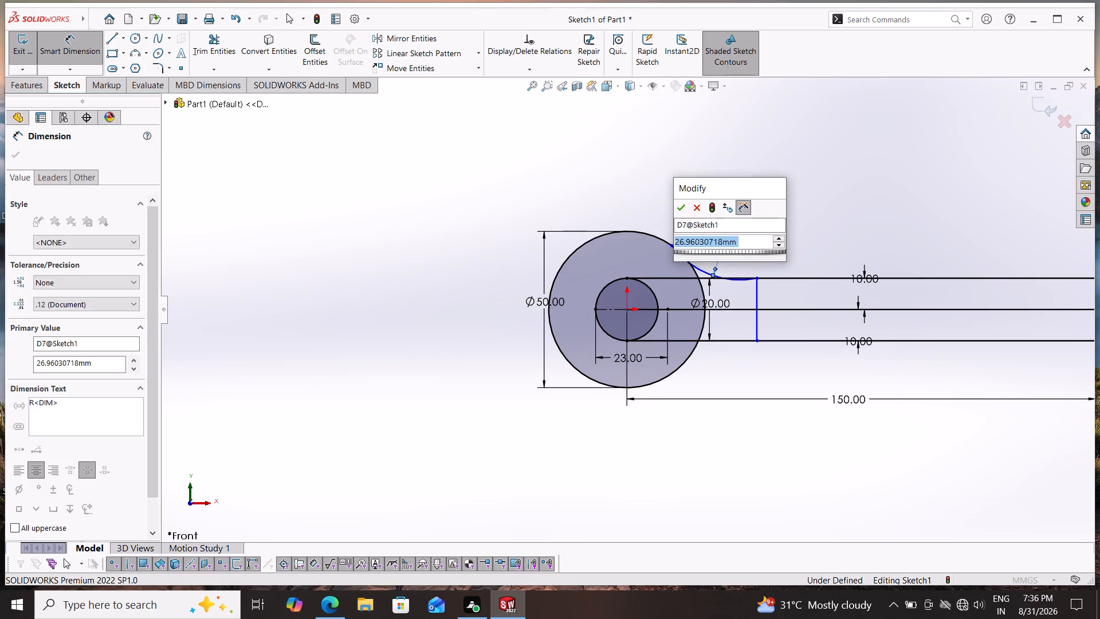
pyautogui.write('20')
pyautogui.press('Return')
pyautogui.press('Escape')
pyautogui.press('Escape')
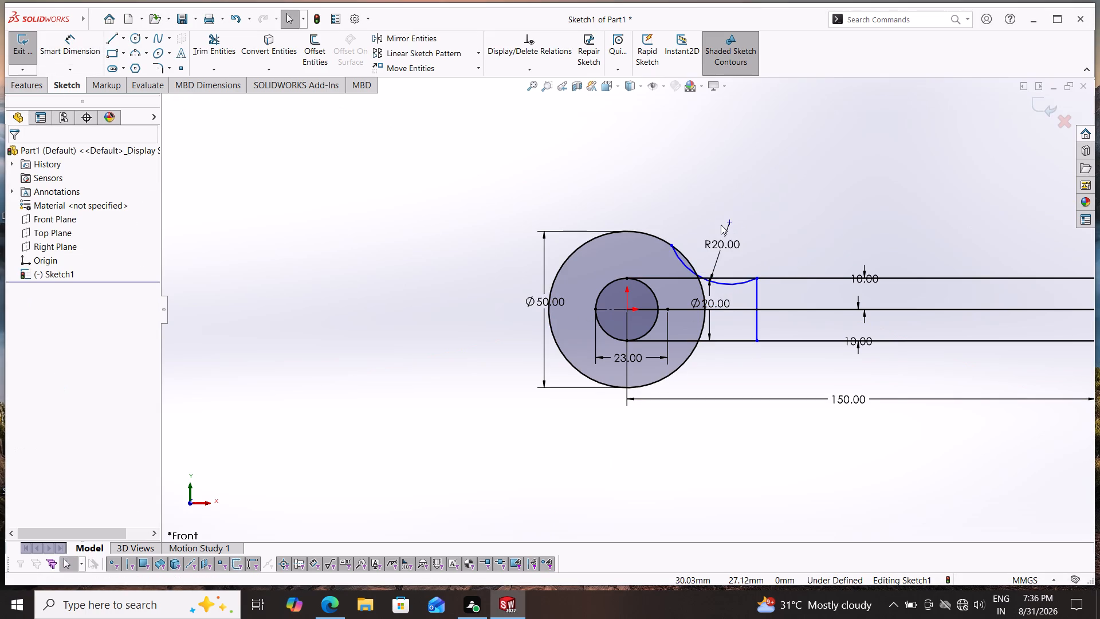
# Add a tangent relation between the 50 mm hub circle and the blend arc.
pyautogui.keyDown('shift'); pyautogui.click(659, 238); pyautogui.keyUp('shift')
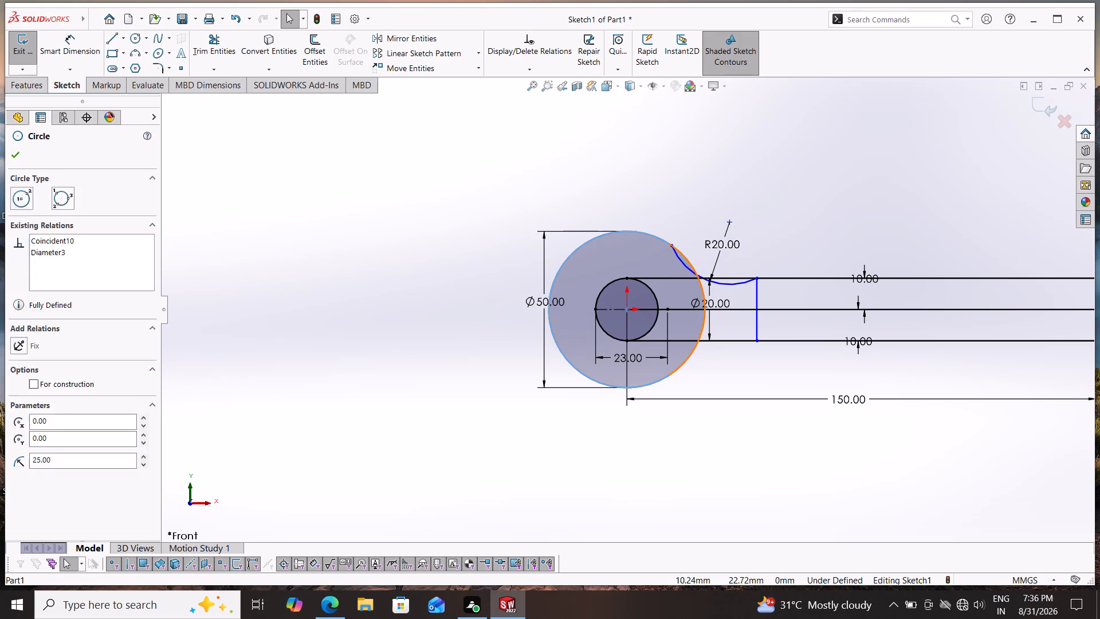
pyautogui.keyDown('shift'); pyautogui.click(680, 260); pyautogui.keyUp('shift')
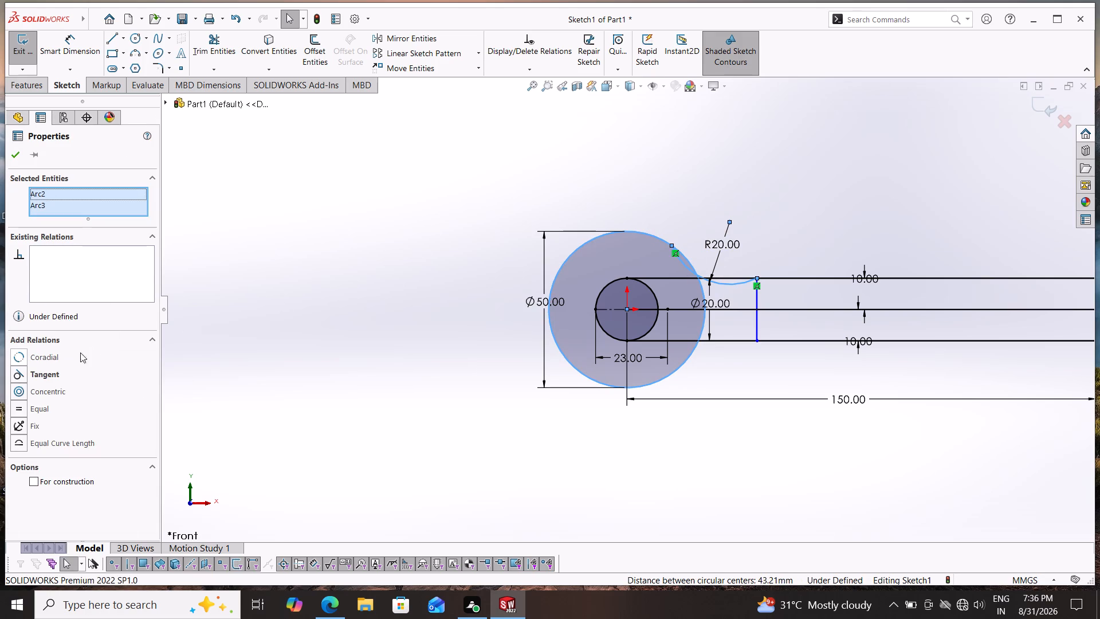
pyautogui.click(41, 374)
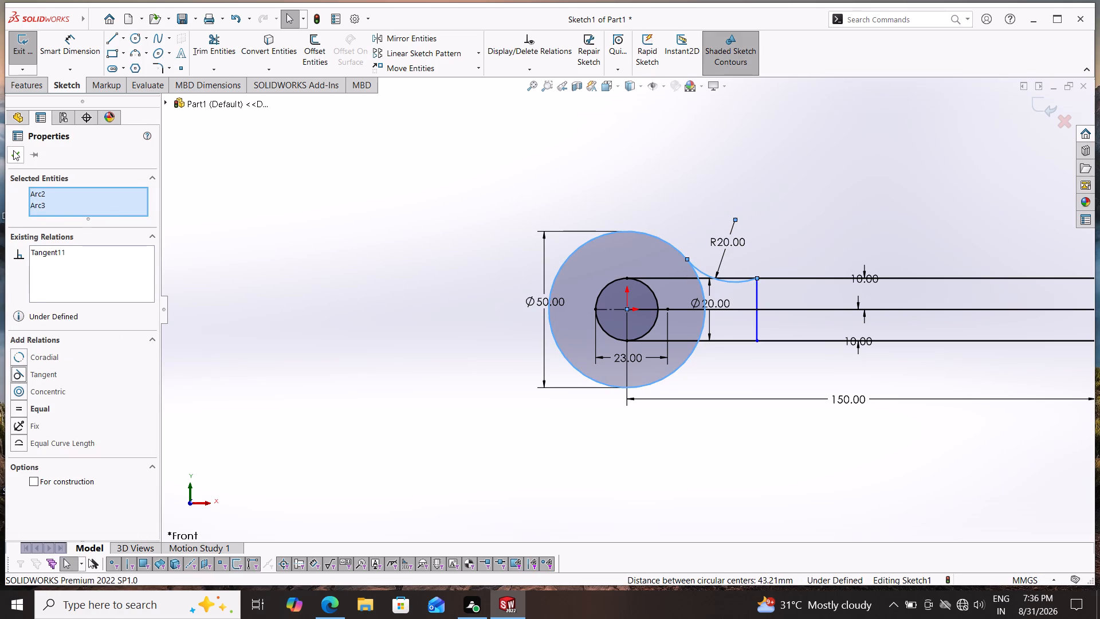
pyautogui.click(13, 150)
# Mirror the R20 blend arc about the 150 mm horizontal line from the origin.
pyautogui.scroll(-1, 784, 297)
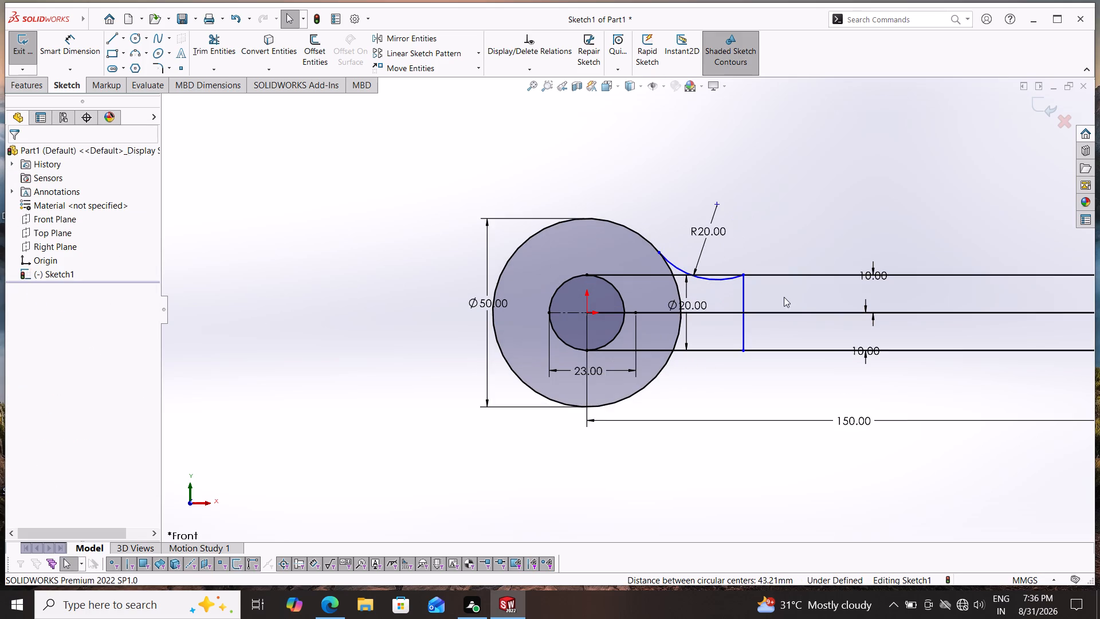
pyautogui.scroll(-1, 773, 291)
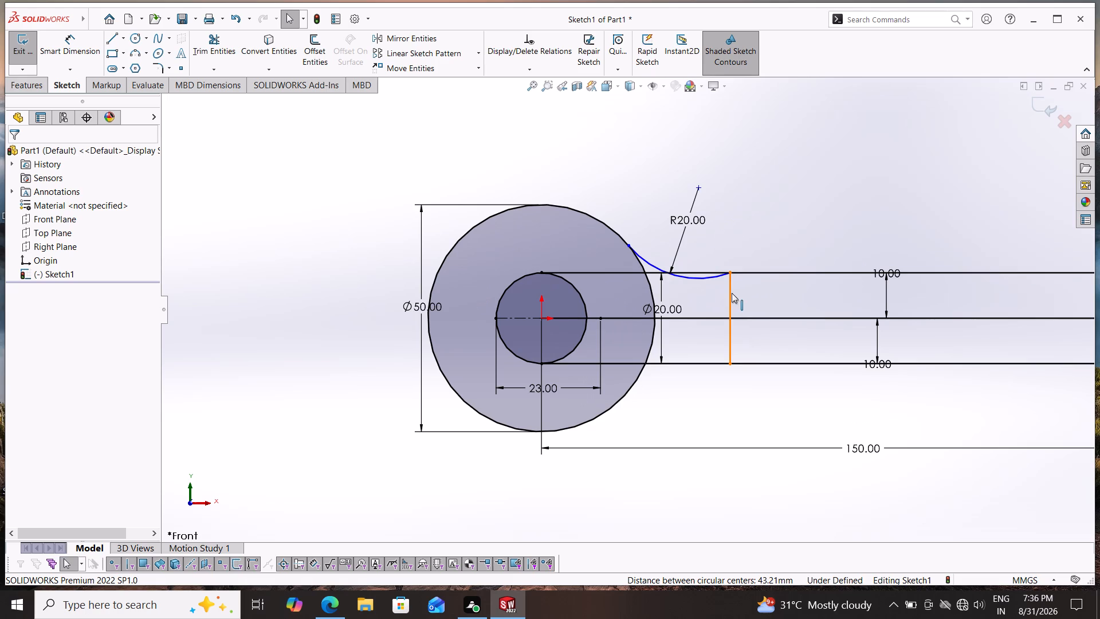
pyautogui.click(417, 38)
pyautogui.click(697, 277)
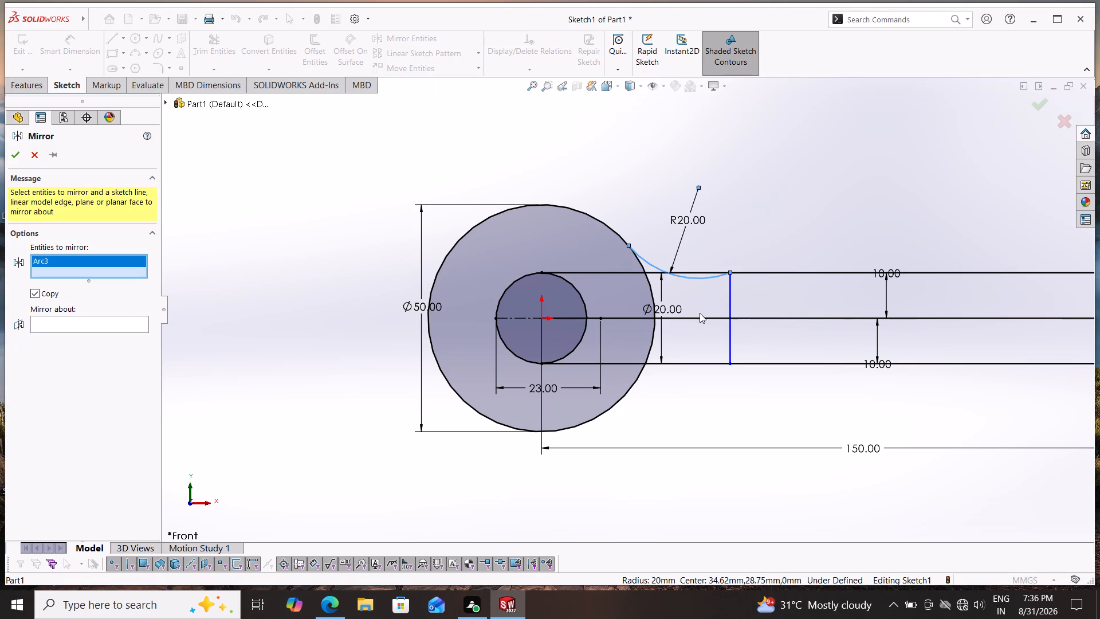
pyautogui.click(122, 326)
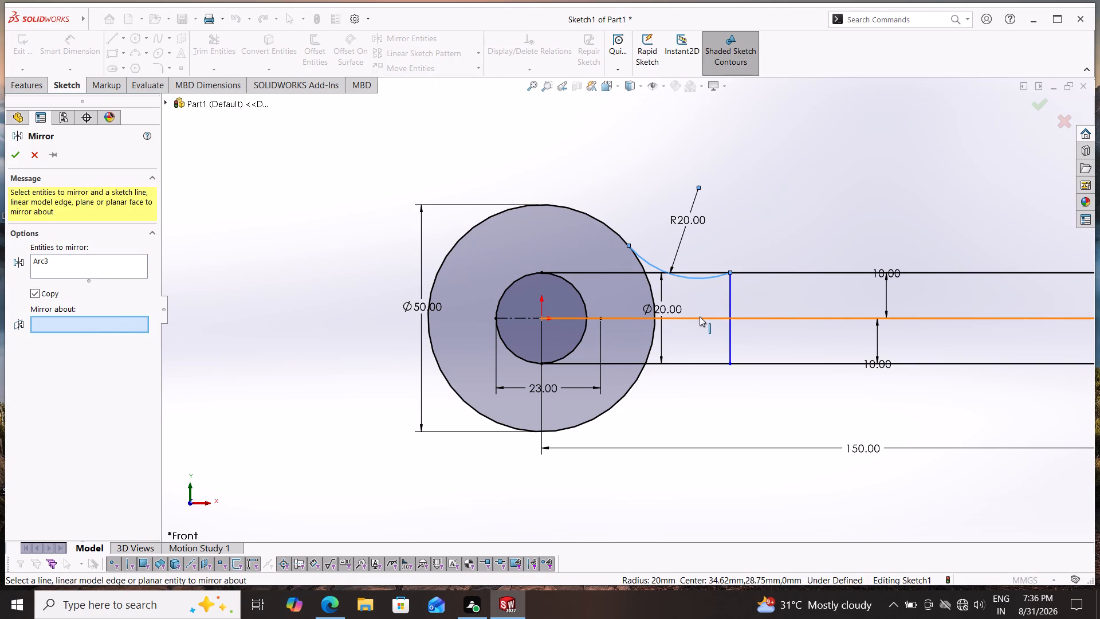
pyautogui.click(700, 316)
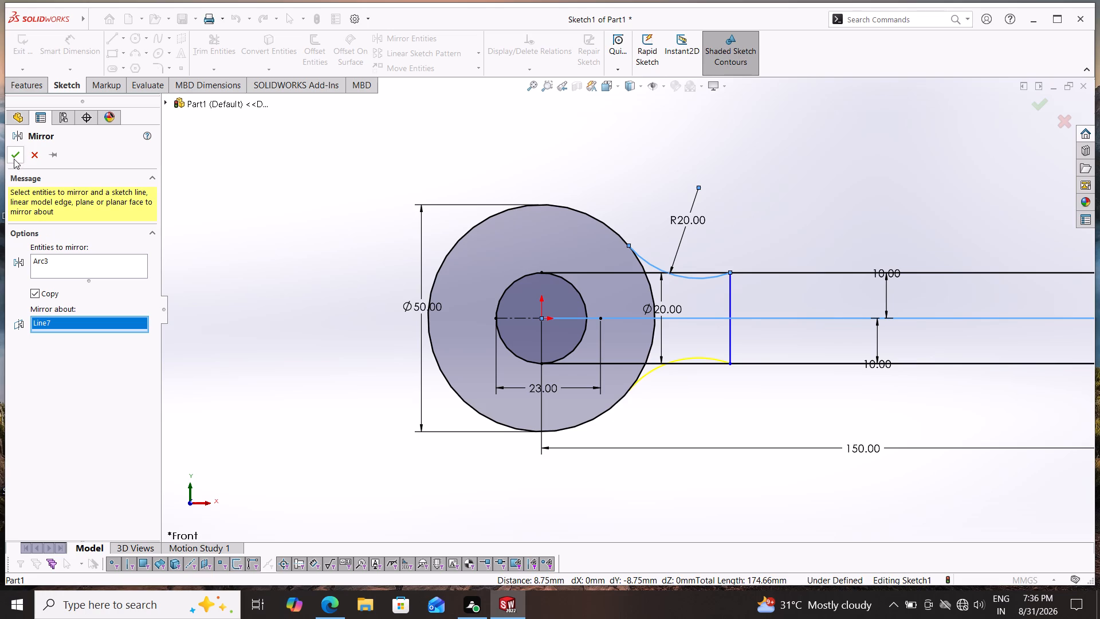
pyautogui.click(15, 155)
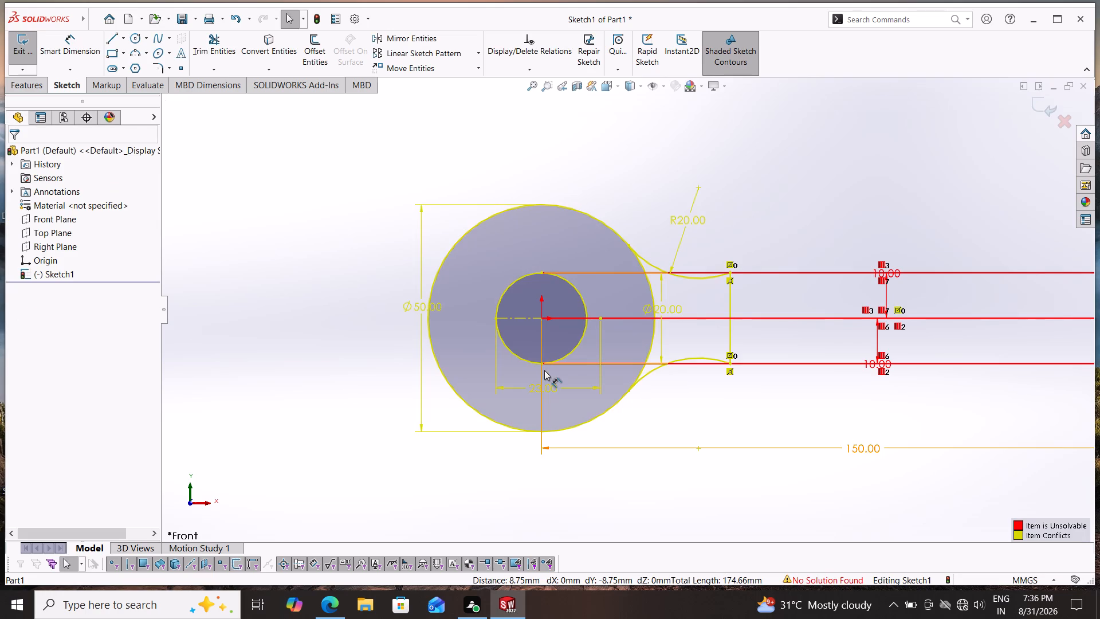
# Delete the 10 mm offset dimension between the 150 mm line and the lower offset line.
pyautogui.press('Escape')
pyautogui.click(877, 348)
pyautogui.press('Delete')
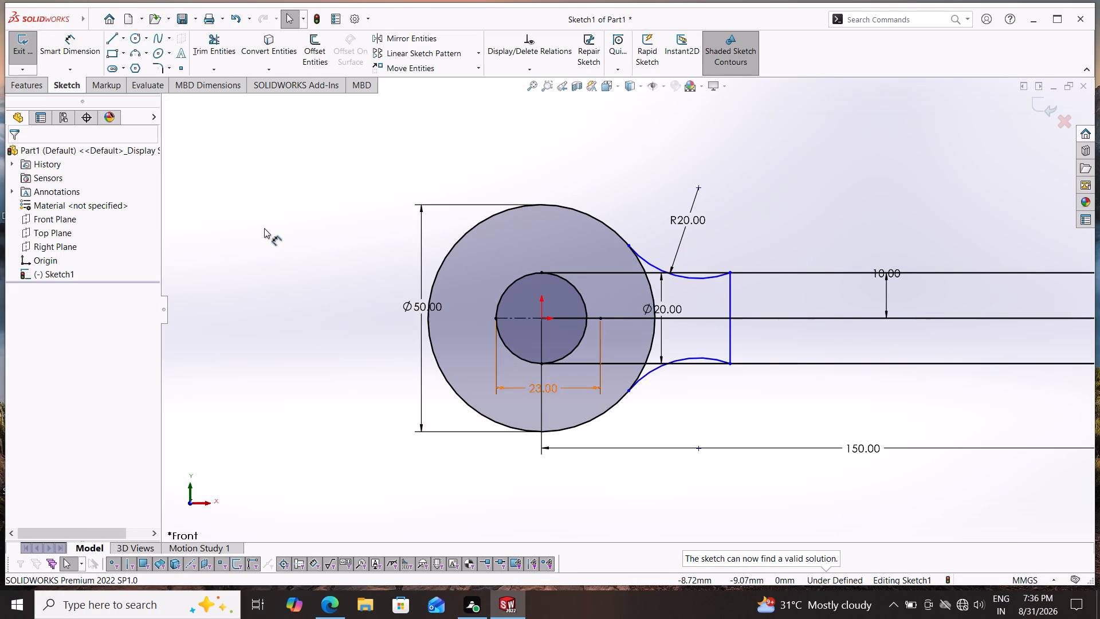
# Trim both offset lines back to the short vertical line, removing their portions from the hub centre to the ends of the blend arcs.
pyautogui.moveTo(198, 52); pyautogui.dragTo(199, 57)
pyautogui.moveTo(713, 386); pyautogui.dragTo(709, 378)
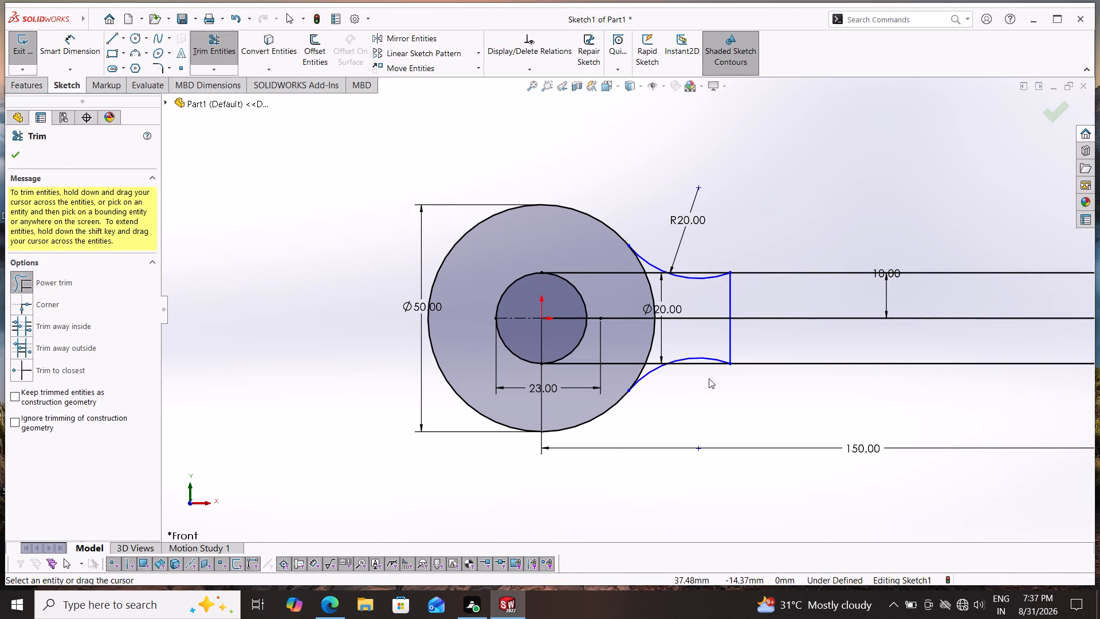
pyautogui.moveTo(709, 378); pyautogui.dragTo(700, 361)
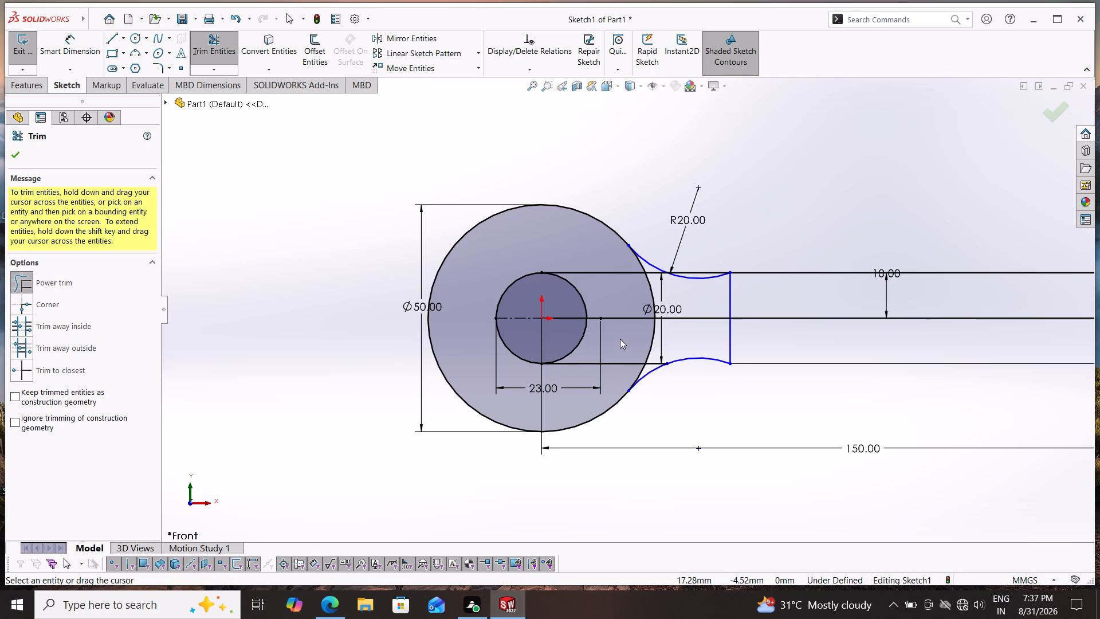
pyautogui.moveTo(620, 339); pyautogui.dragTo(619, 366)
pyautogui.scroll(-2, 675, 369)
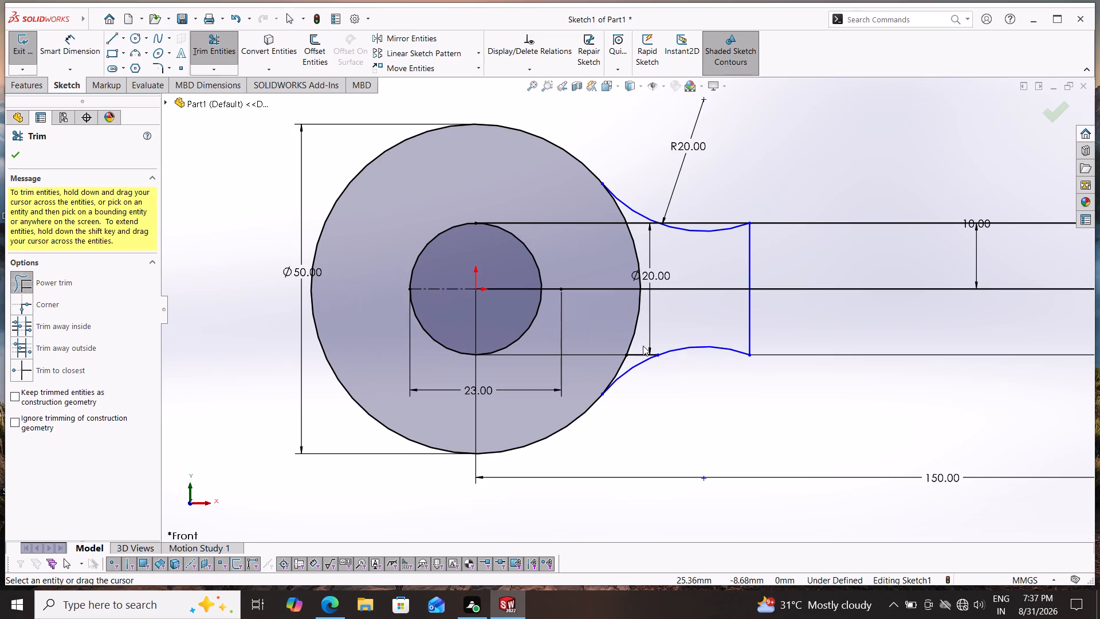
pyautogui.moveTo(641, 341); pyautogui.dragTo(637, 357)
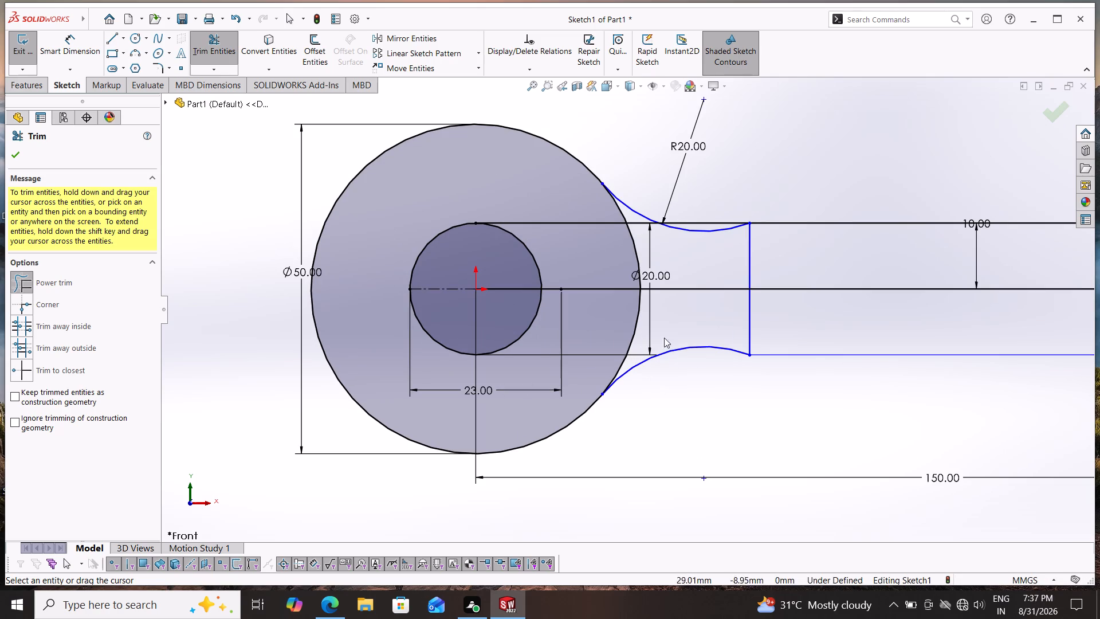
pyautogui.moveTo(641, 237); pyautogui.dragTo(640, 220)
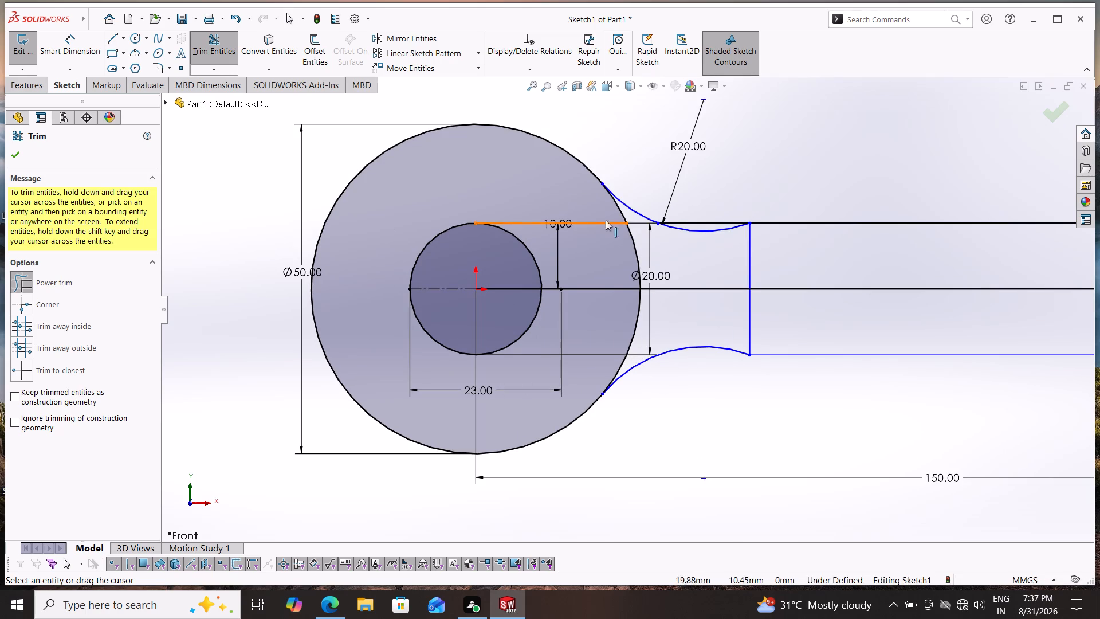
pyautogui.moveTo(578, 195); pyautogui.dragTo(580, 232)
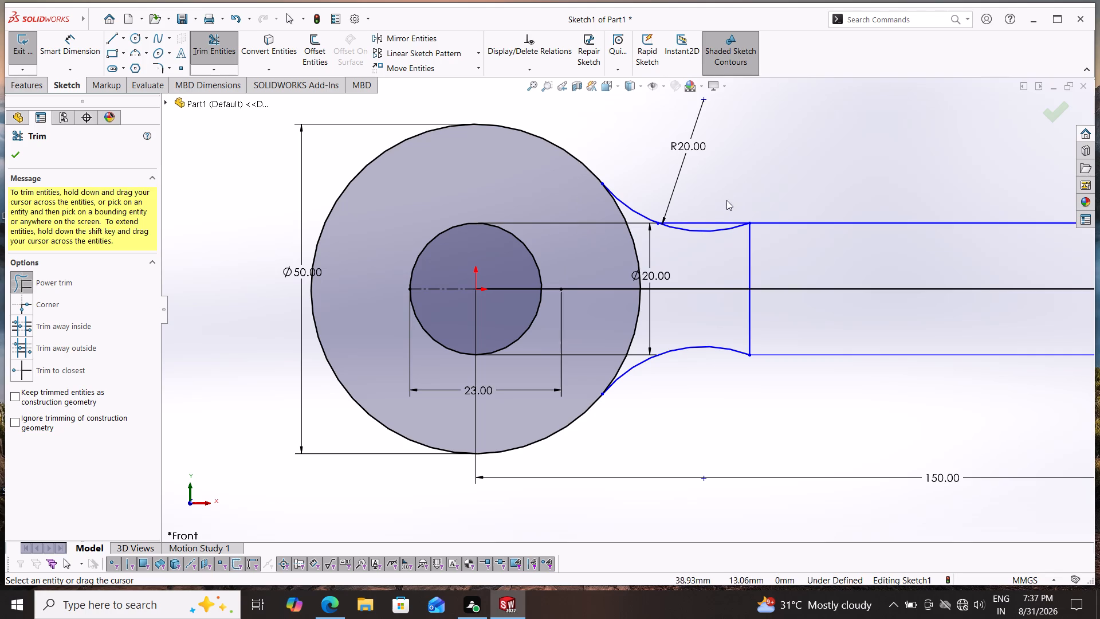
pyautogui.moveTo(718, 195); pyautogui.dragTo(706, 225)
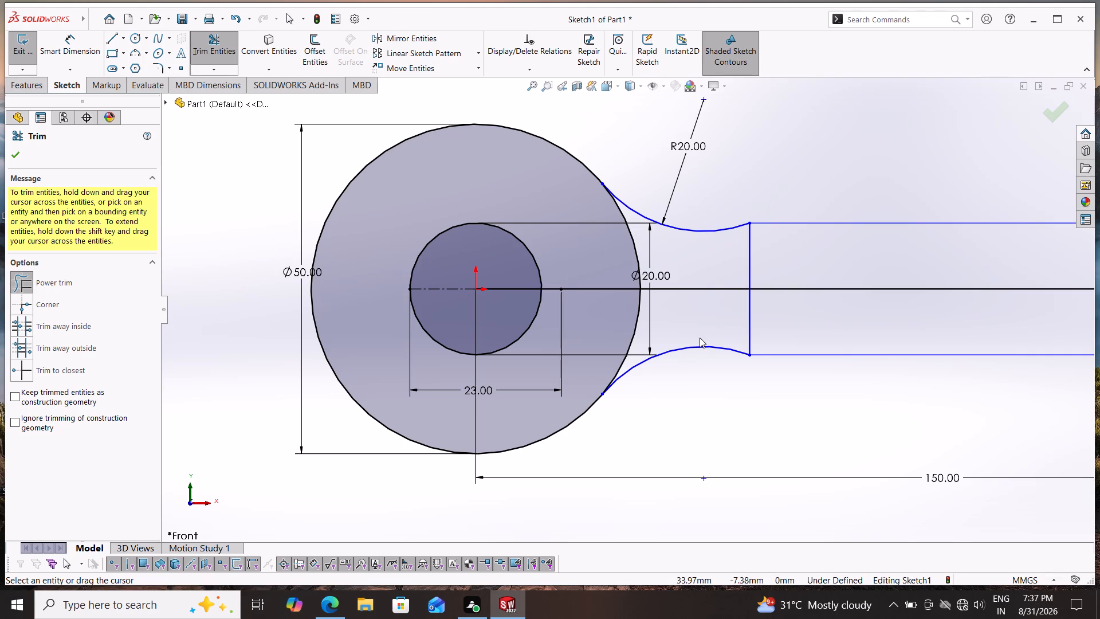
pyautogui.press('Escape')
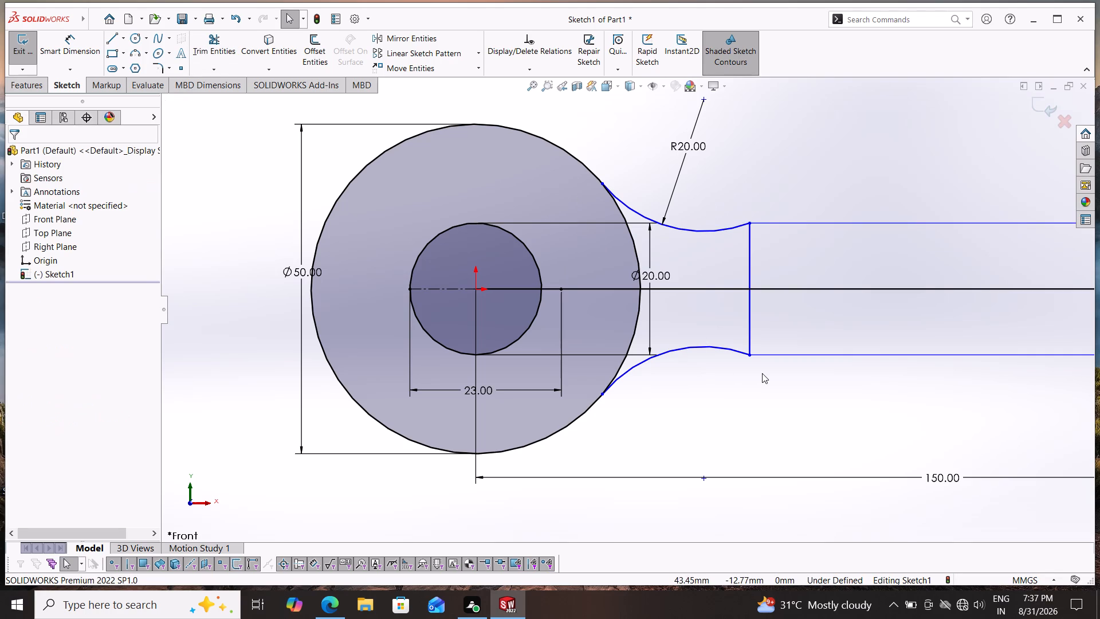
# Convert the 150 mm horizontal line from the origin to construction geometry.
pyautogui.scroll(3, 764, 374)
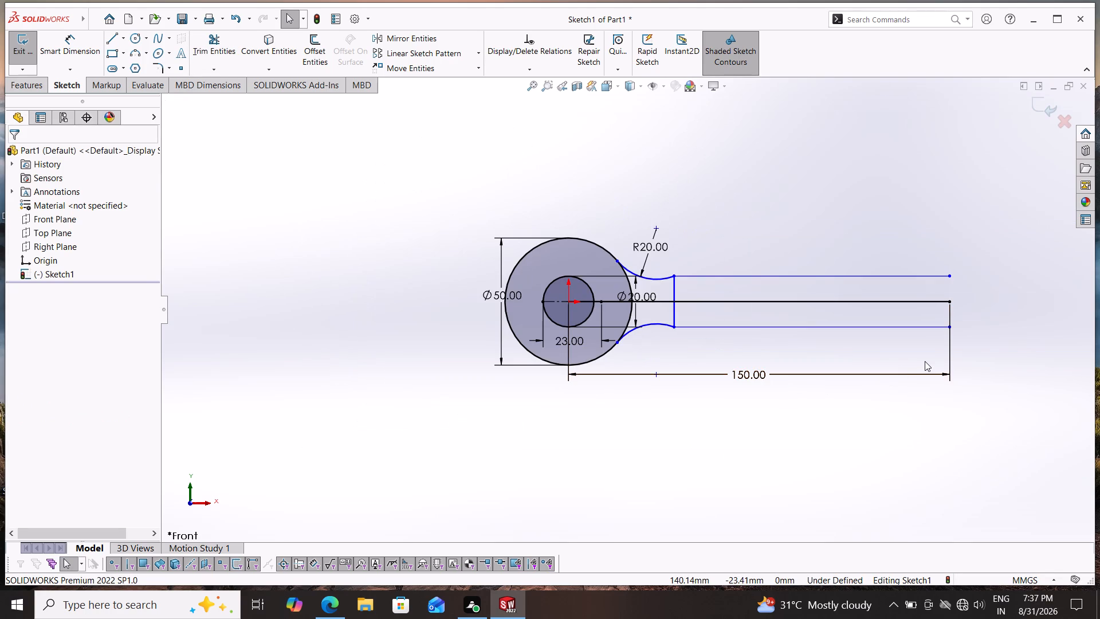
pyautogui.click(799, 303)
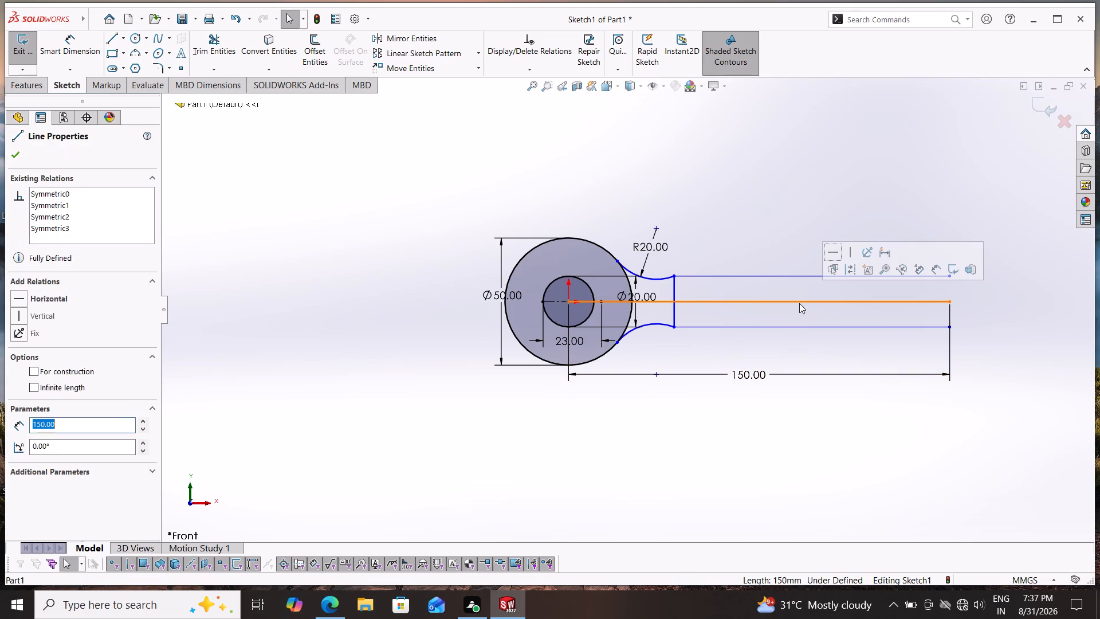
pyautogui.click(32, 372)
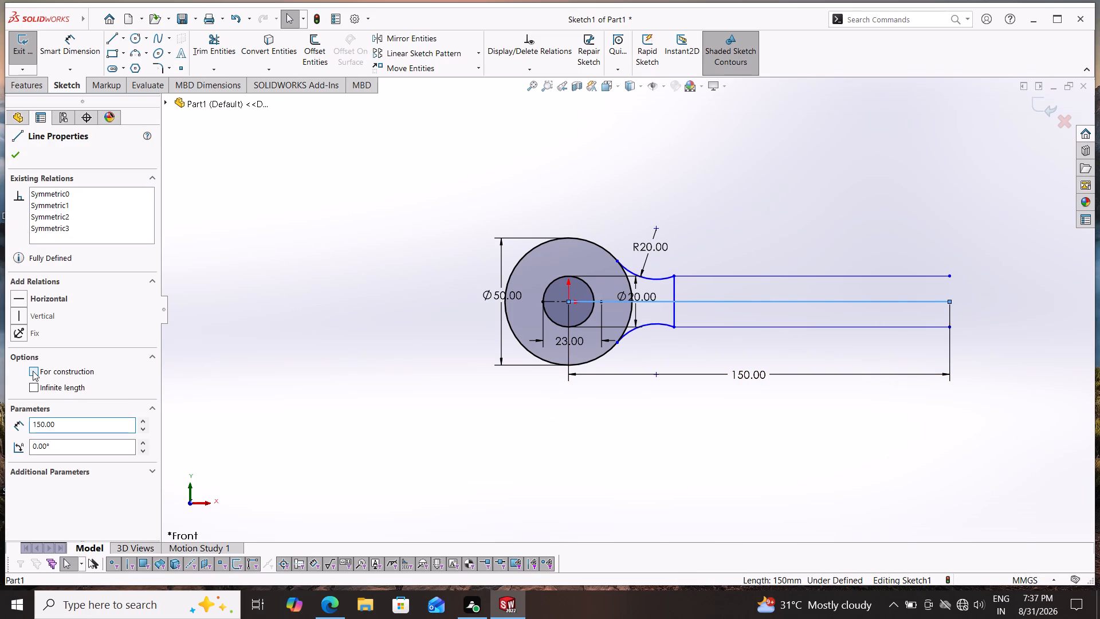
pyautogui.click(14, 156)
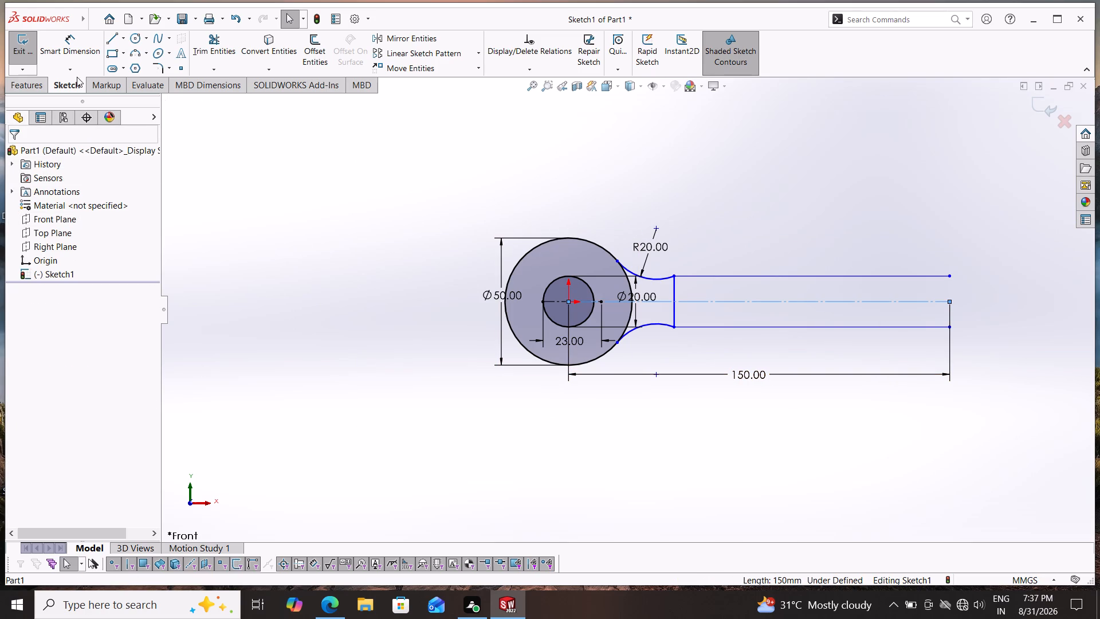
# Draw a 20 mm vertical line closing the arm's far end between the two offset lines.
pyautogui.click(115, 39)
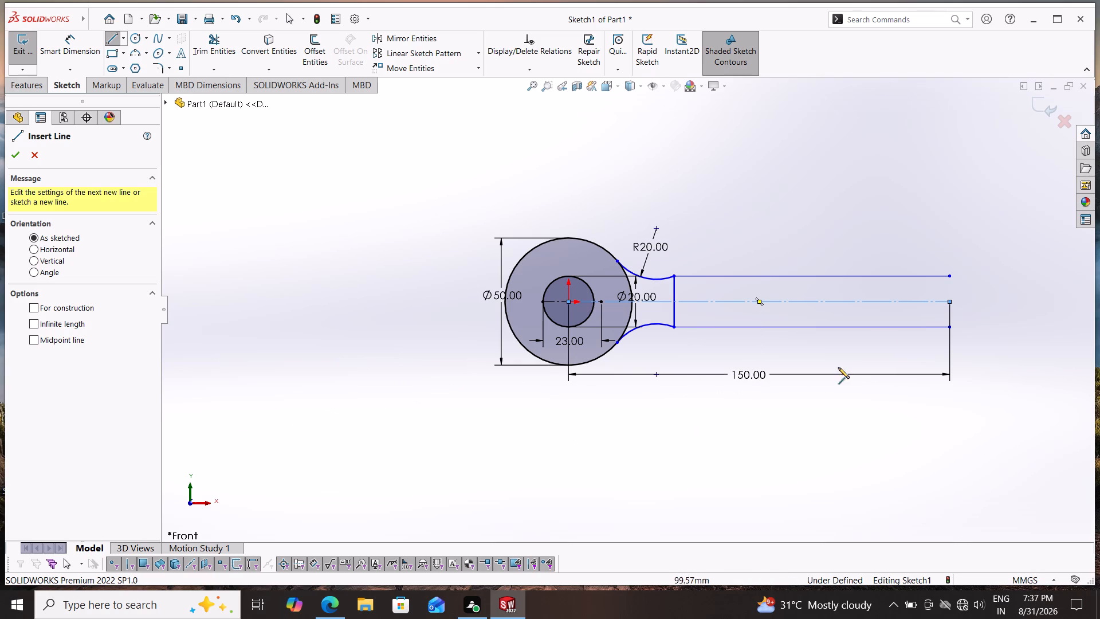
pyautogui.click(950, 276)
pyautogui.click(948, 326)
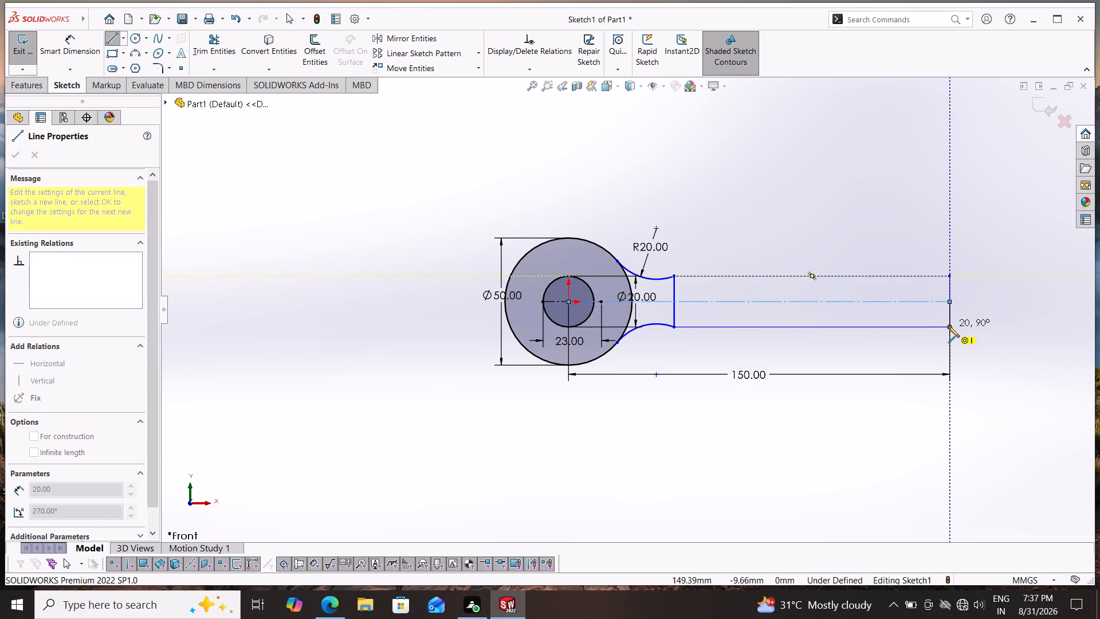
pyautogui.press('Escape')
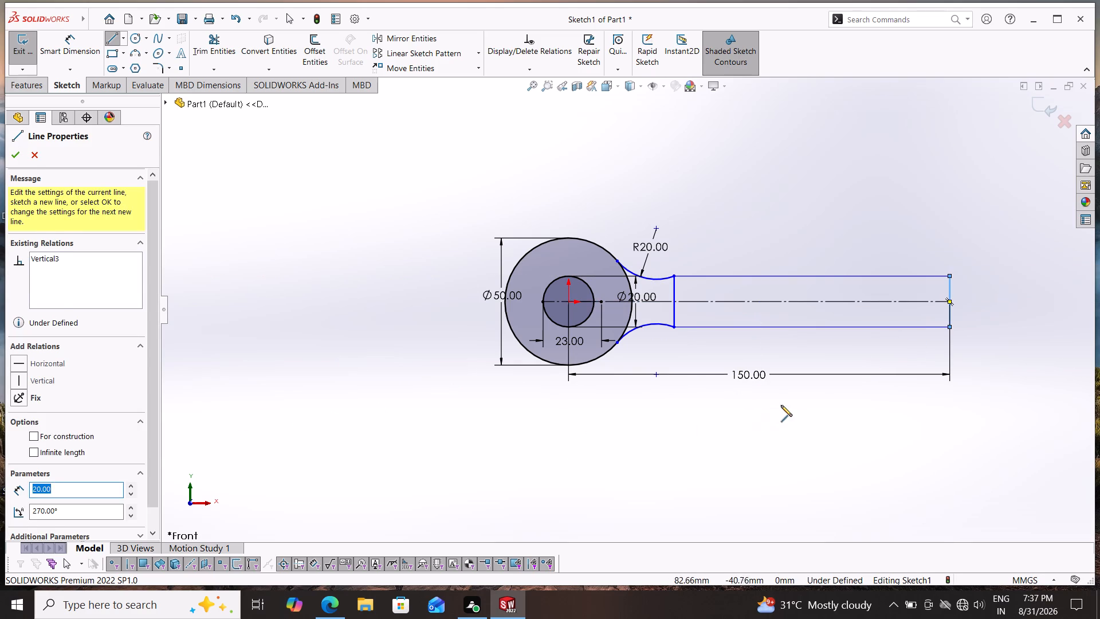
pyautogui.press('Escape')
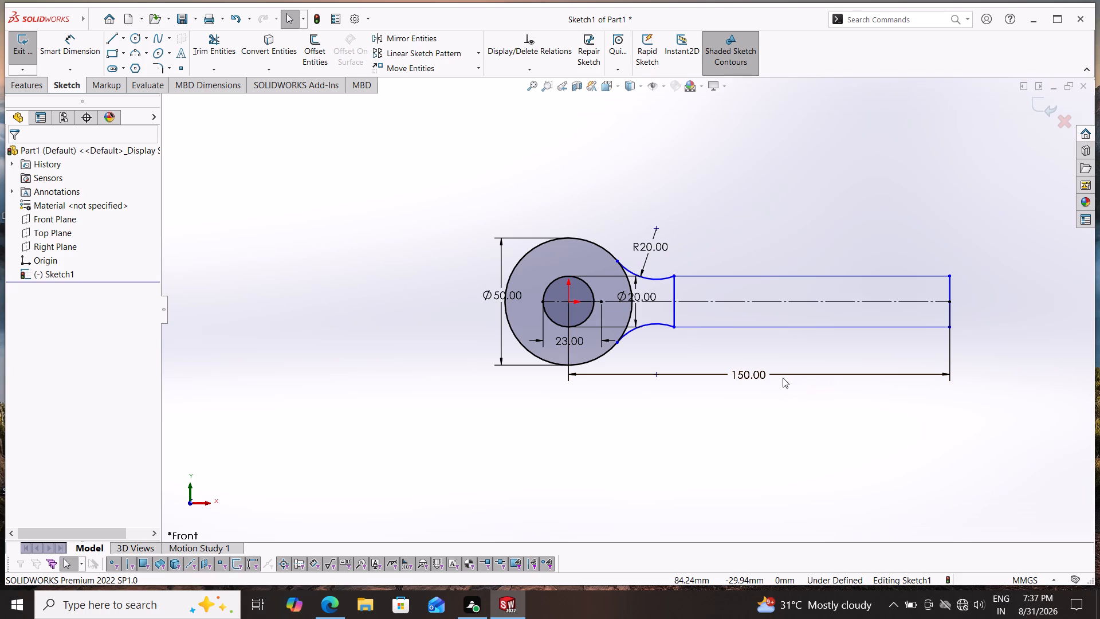
# Delete the vertical line between the arm-side ends of the two blend arcs.
pyautogui.click(674, 307)
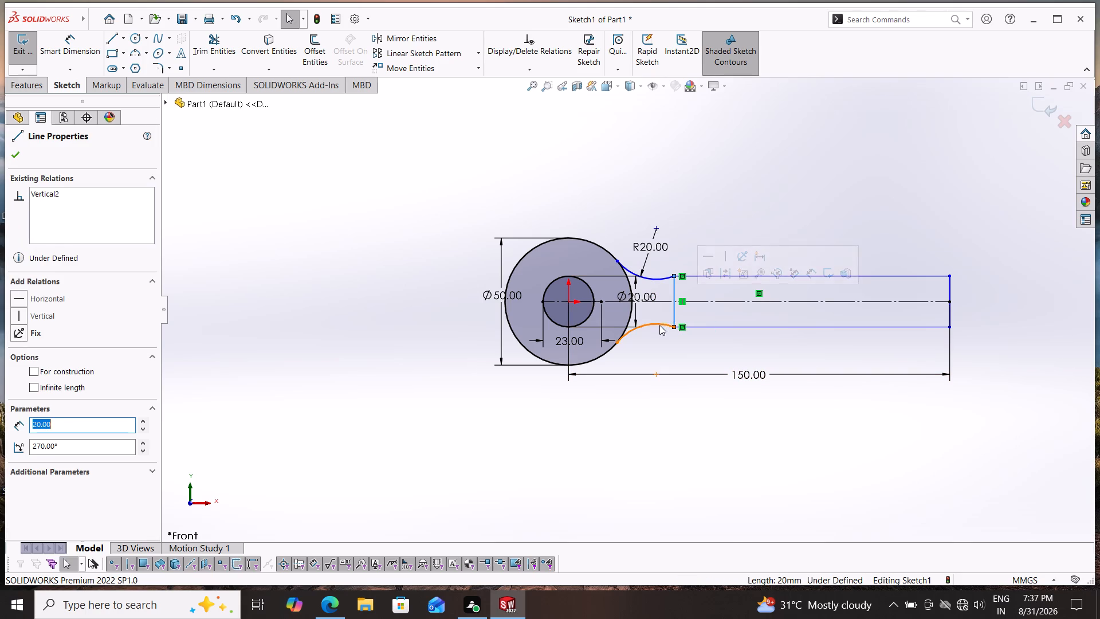
pyautogui.press('Delete')
pyautogui.press('Delete')
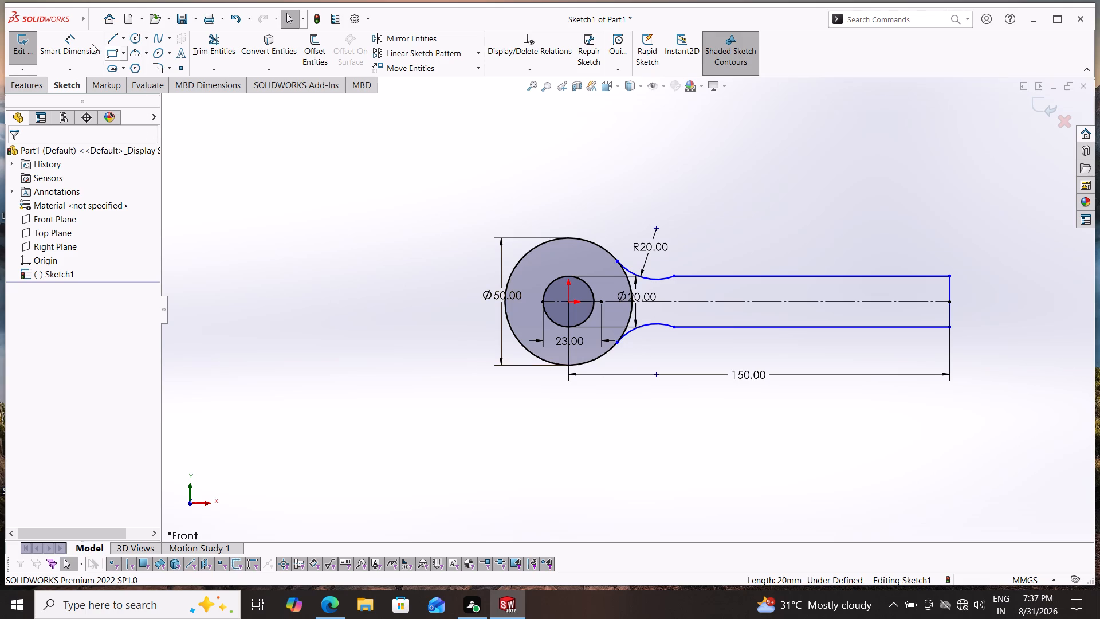
# Trim away the lower blend arc, the lower arm line and the end line's portion below the centreline.
pyautogui.click(214, 43)
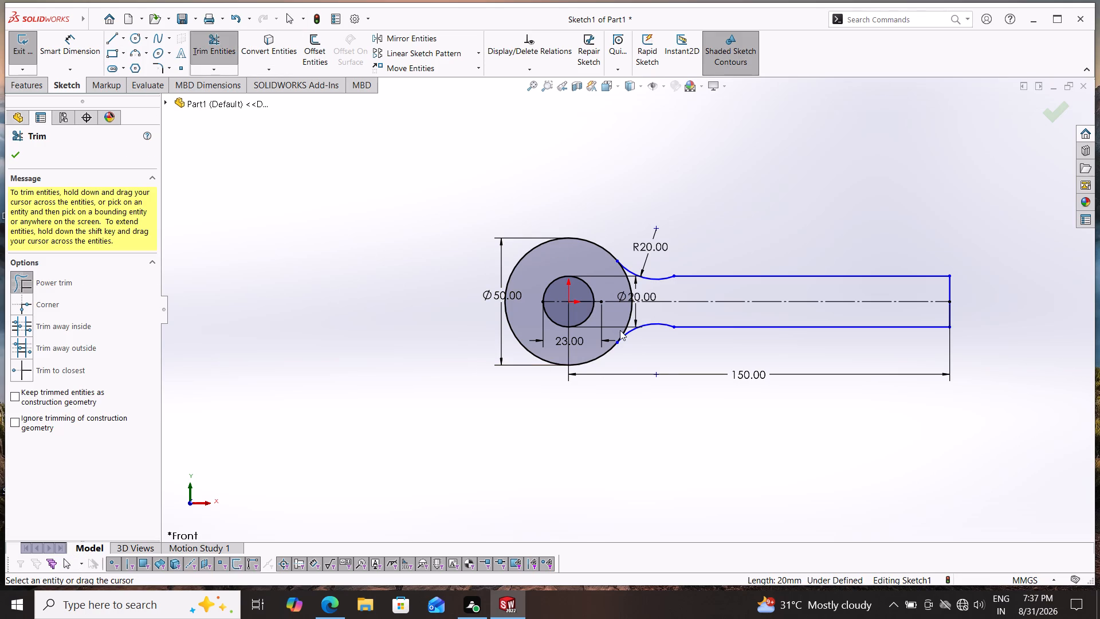
pyautogui.moveTo(653, 350); pyautogui.dragTo(714, 322)
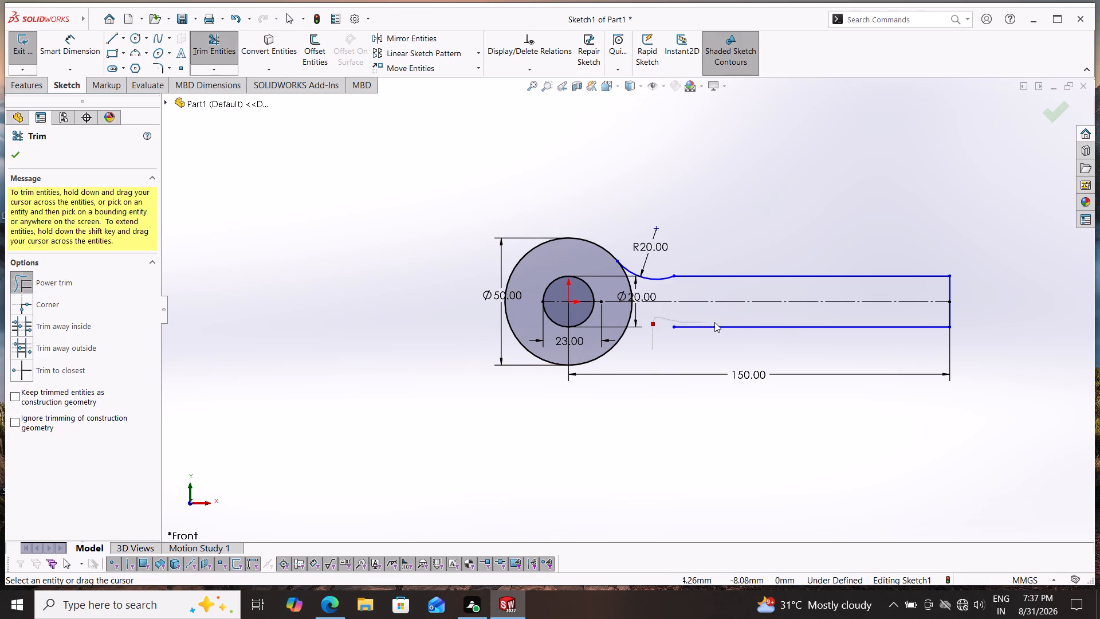
pyautogui.moveTo(714, 322); pyautogui.dragTo(968, 314)
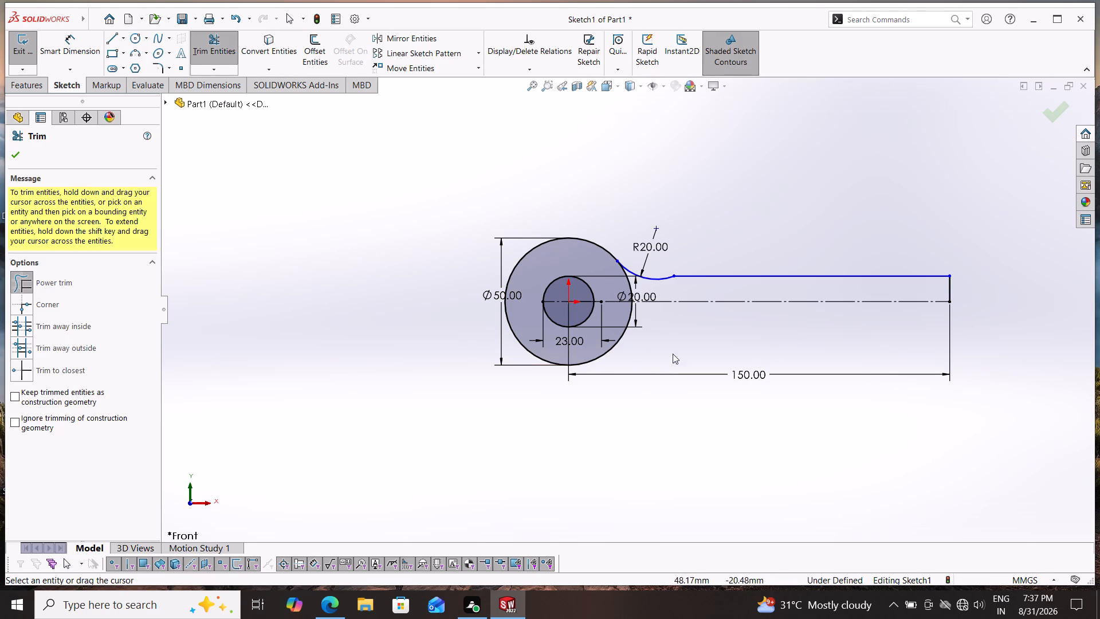
pyautogui.click(6, 152)
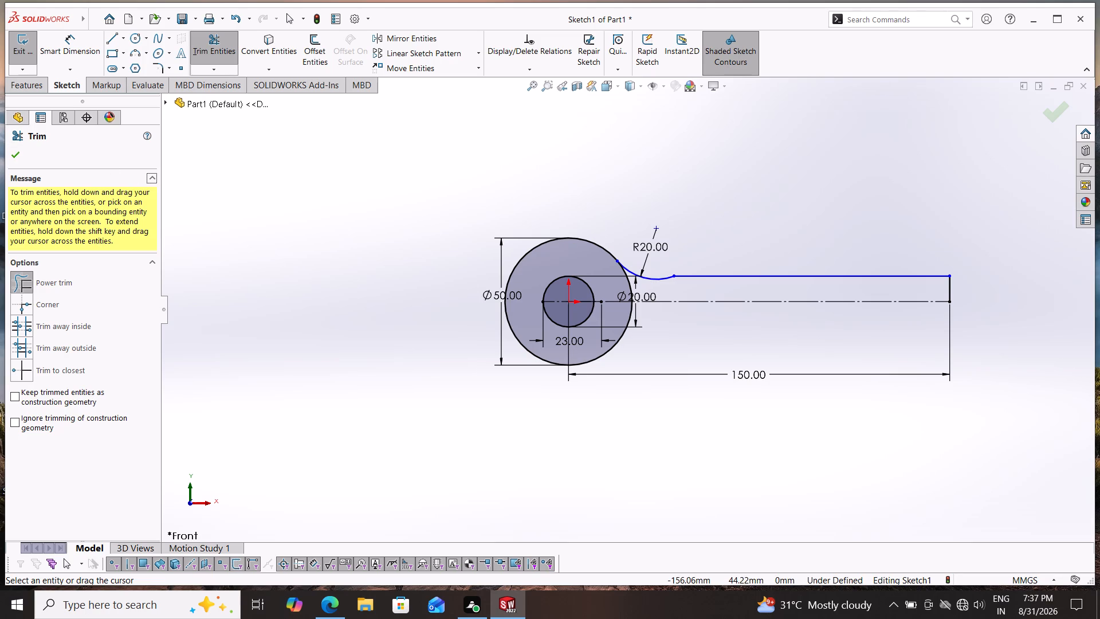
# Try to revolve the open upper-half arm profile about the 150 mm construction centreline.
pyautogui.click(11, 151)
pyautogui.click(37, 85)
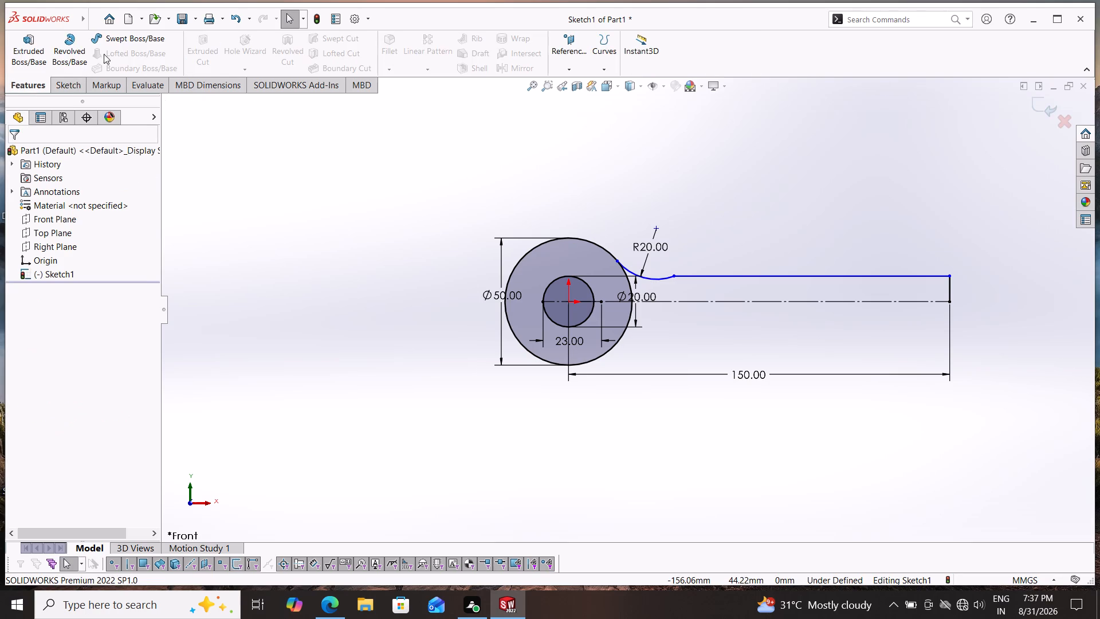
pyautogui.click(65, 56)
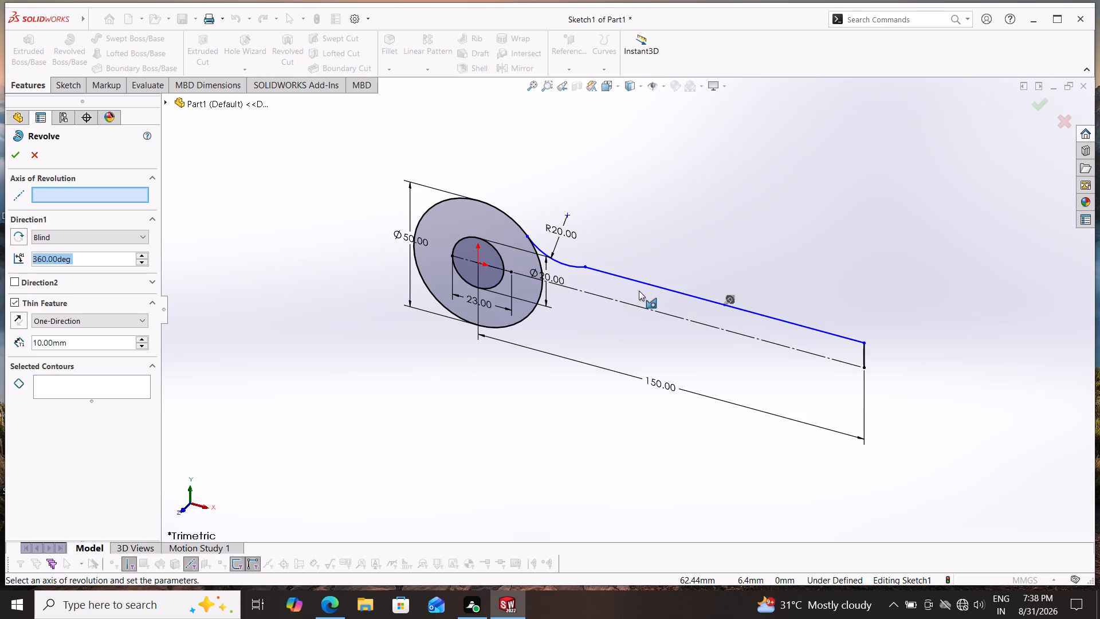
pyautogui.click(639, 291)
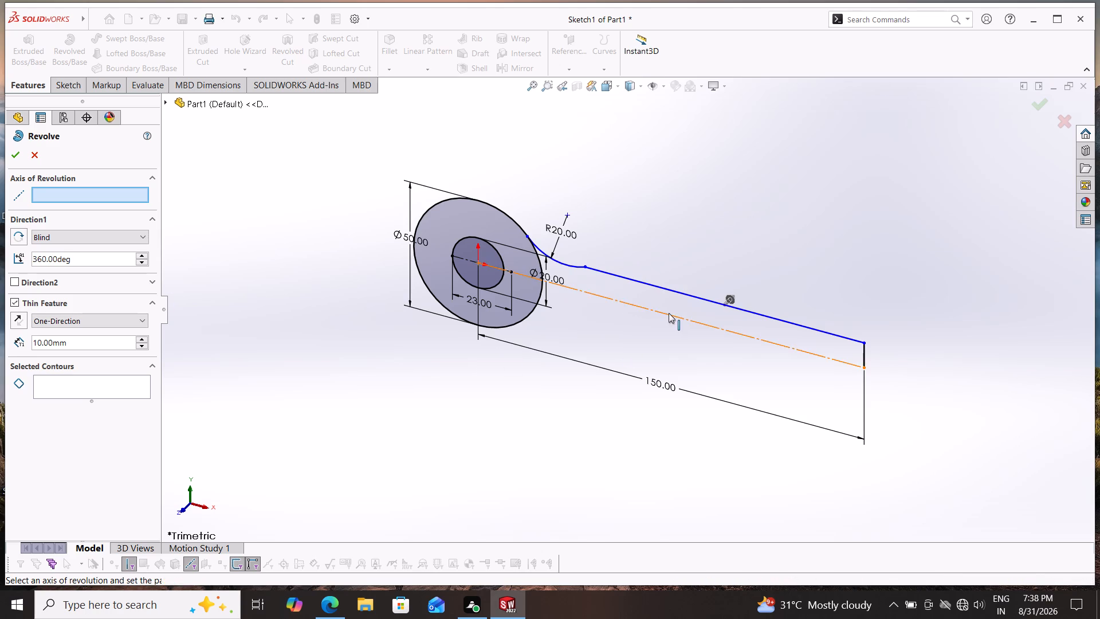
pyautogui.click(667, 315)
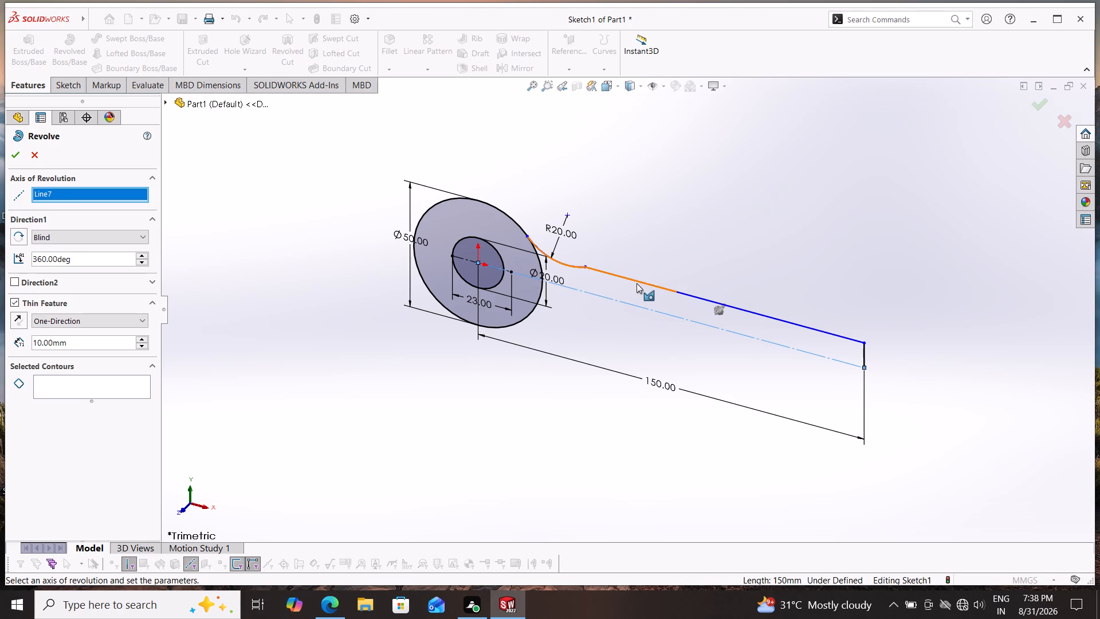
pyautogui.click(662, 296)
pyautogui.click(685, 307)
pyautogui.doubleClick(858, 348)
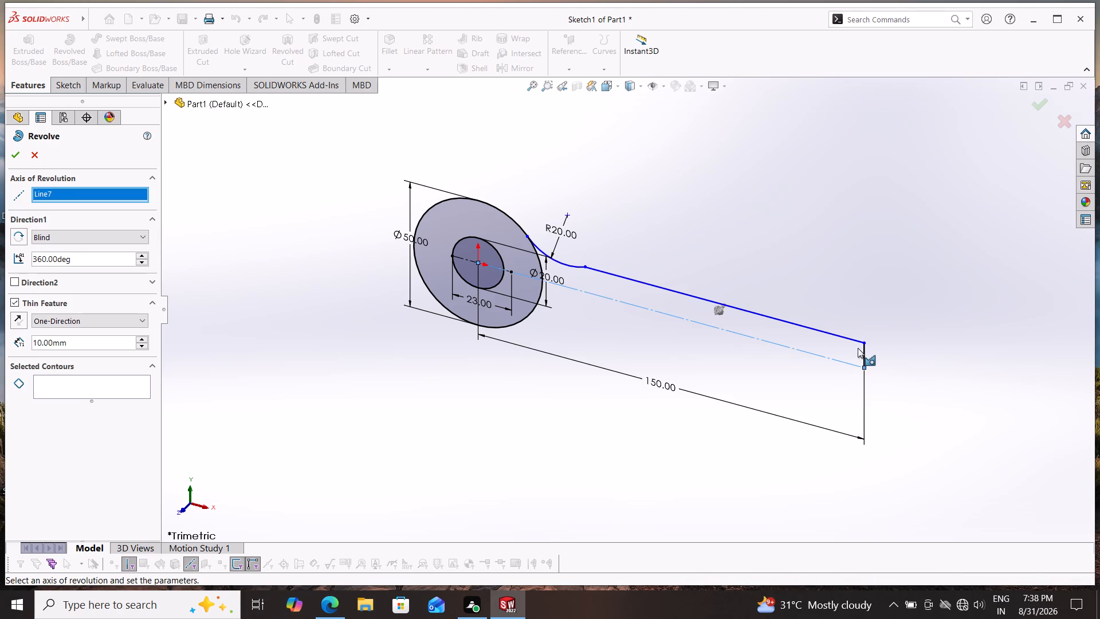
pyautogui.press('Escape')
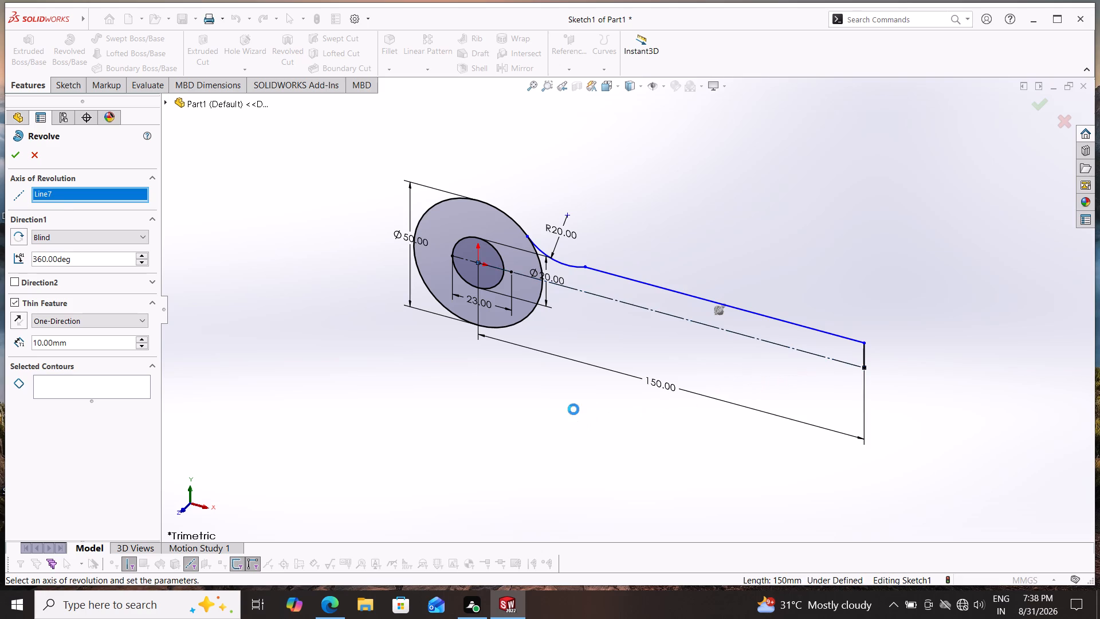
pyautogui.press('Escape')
# Add a tangent relation between the R20 blend arc and the upper arm line.
pyautogui.moveTo(519, 444); pyautogui.dragTo(569, 424, button='middle')
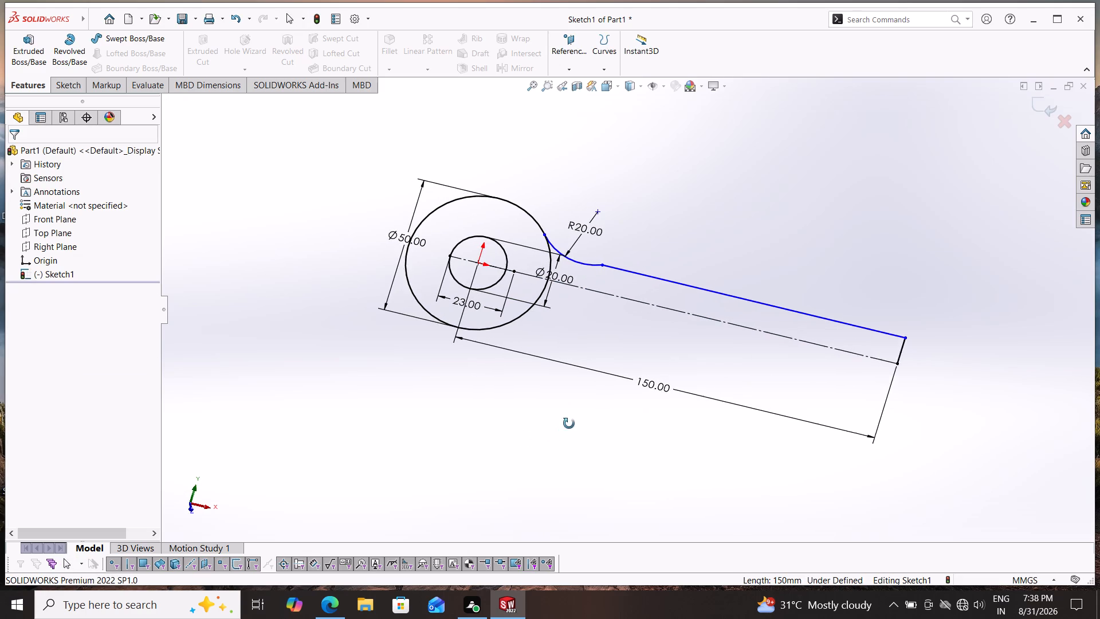
pyautogui.moveTo(569, 424); pyautogui.dragTo(568, 425, button='middle')
pyautogui.scroll(-1, 592, 379)
pyautogui.moveTo(595, 366); pyautogui.dragTo(594, 349, button='middle')
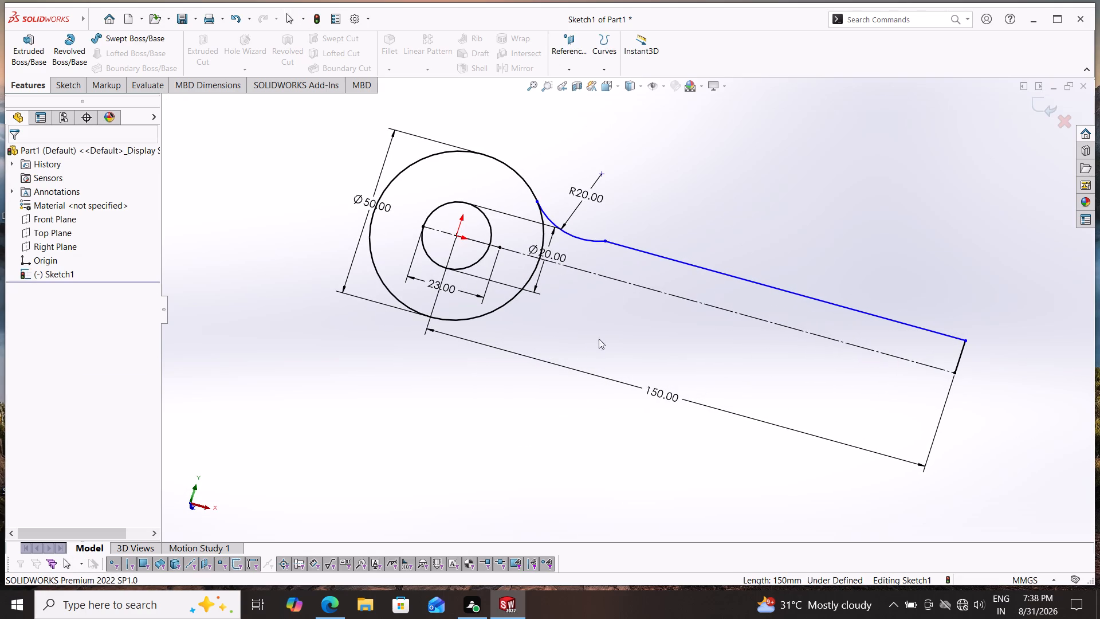
pyautogui.keyDown('shift'); pyautogui.click(620, 245); pyautogui.keyUp('shift')
pyautogui.keyDown('shift'); pyautogui.click(586, 241); pyautogui.keyUp('shift')
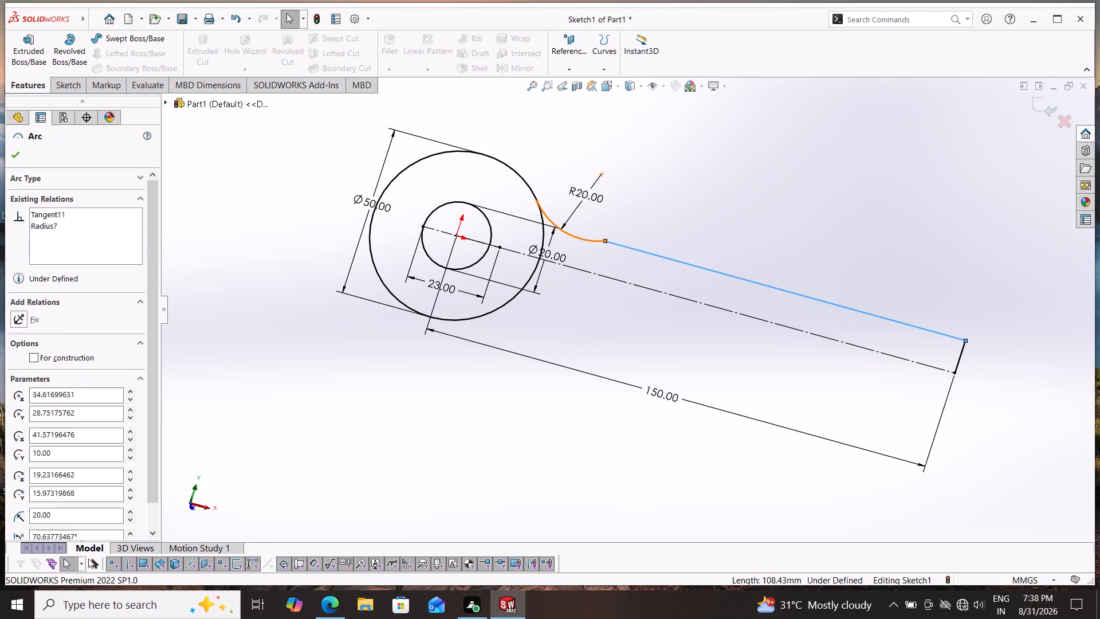
pyautogui.click(29, 356)
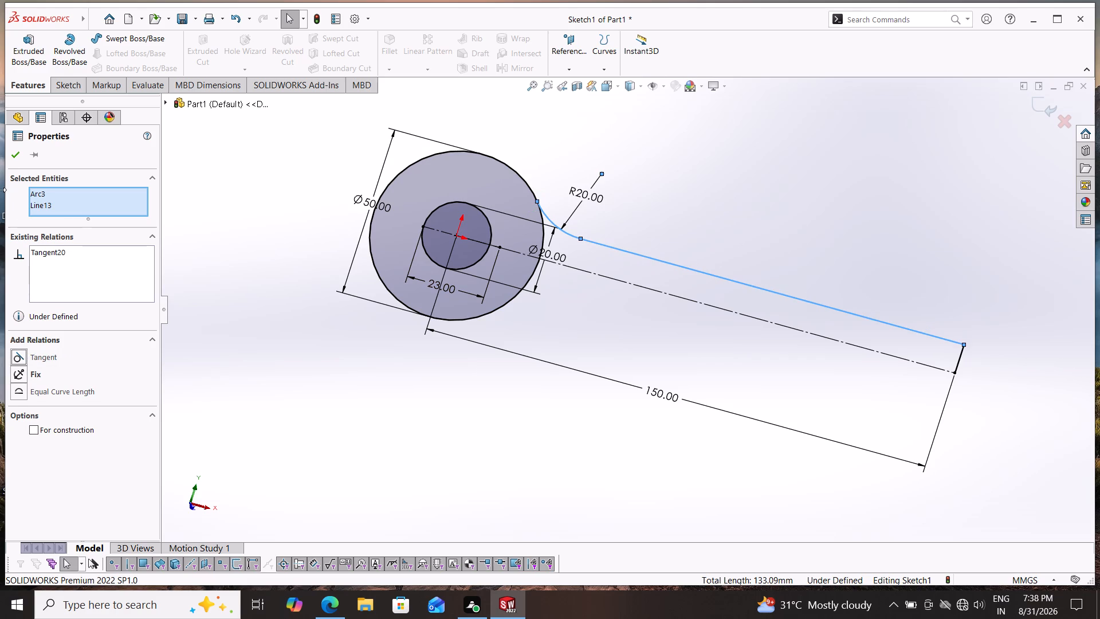
pyautogui.click(18, 152)
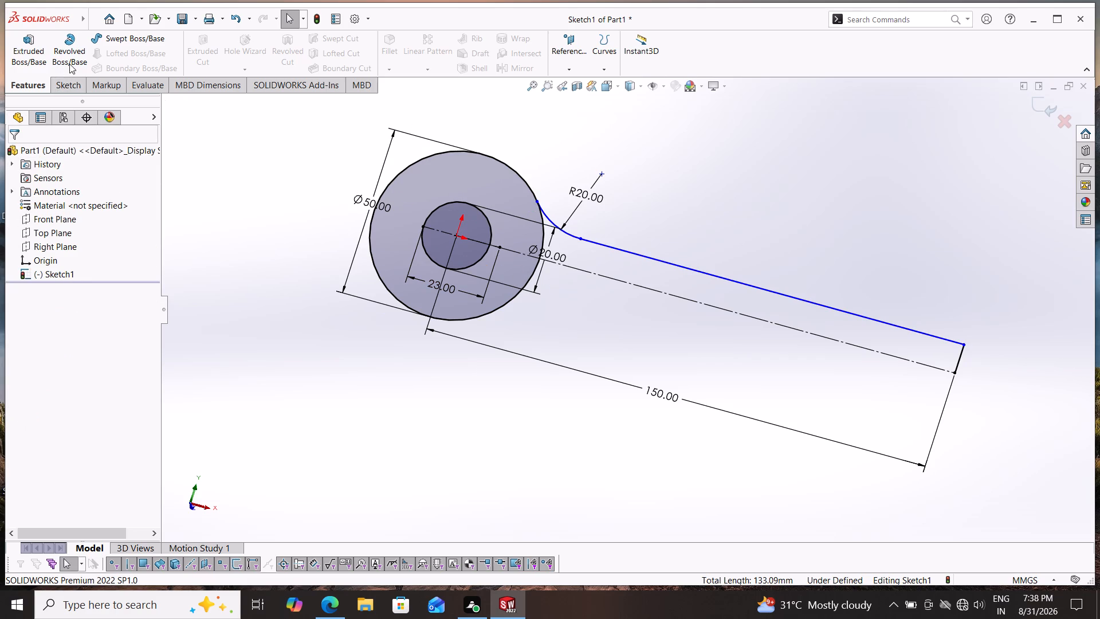
# Draw a 125 mm horizontal line along the centreline from the 50 mm circle to the lower end of the arm's end line.
pyautogui.click(64, 85)
pyautogui.click(109, 40)
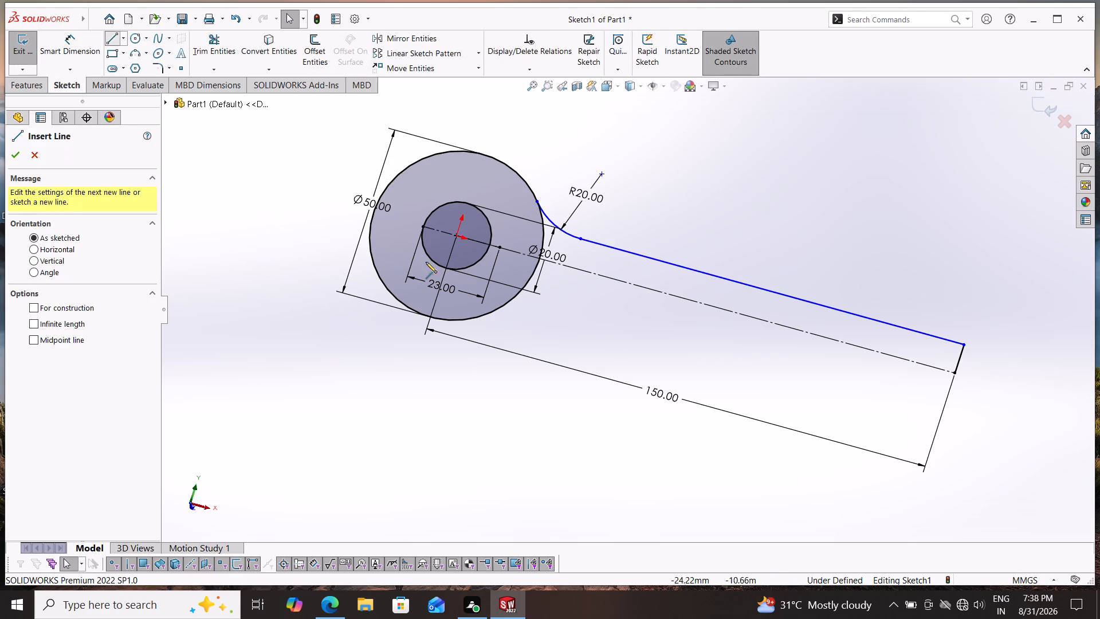
pyautogui.click(541, 260)
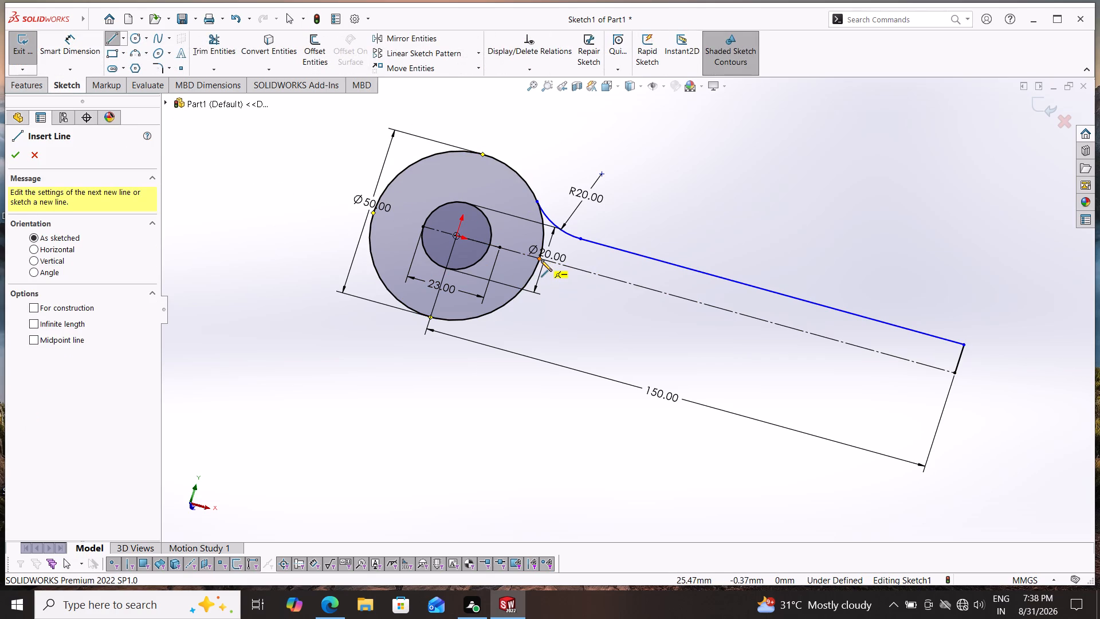
pyautogui.click(954, 372)
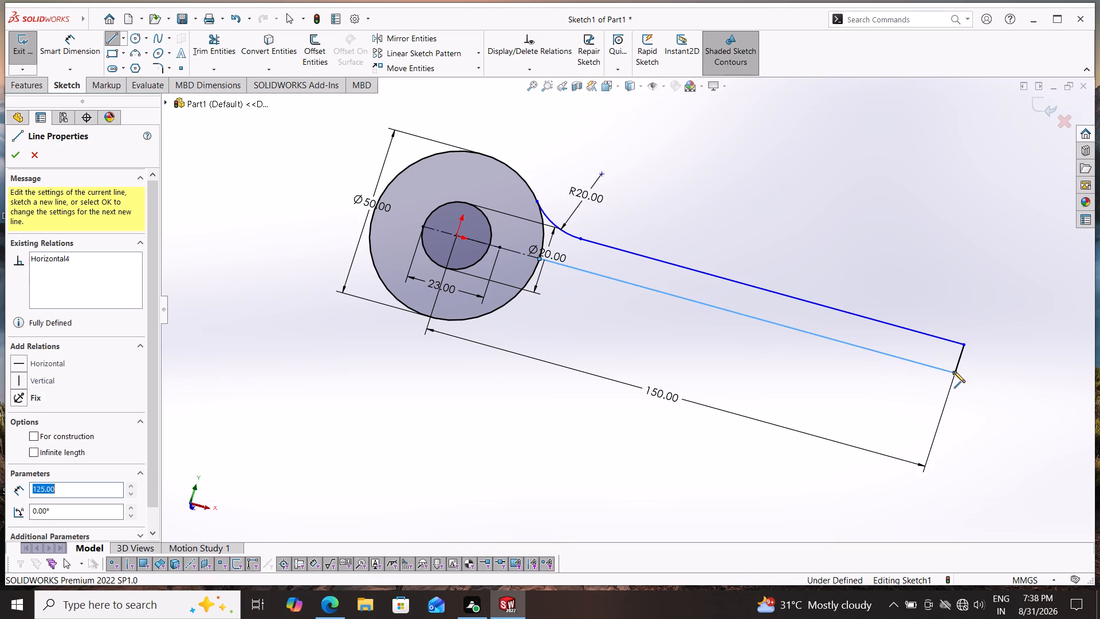
pyautogui.press('Escape')
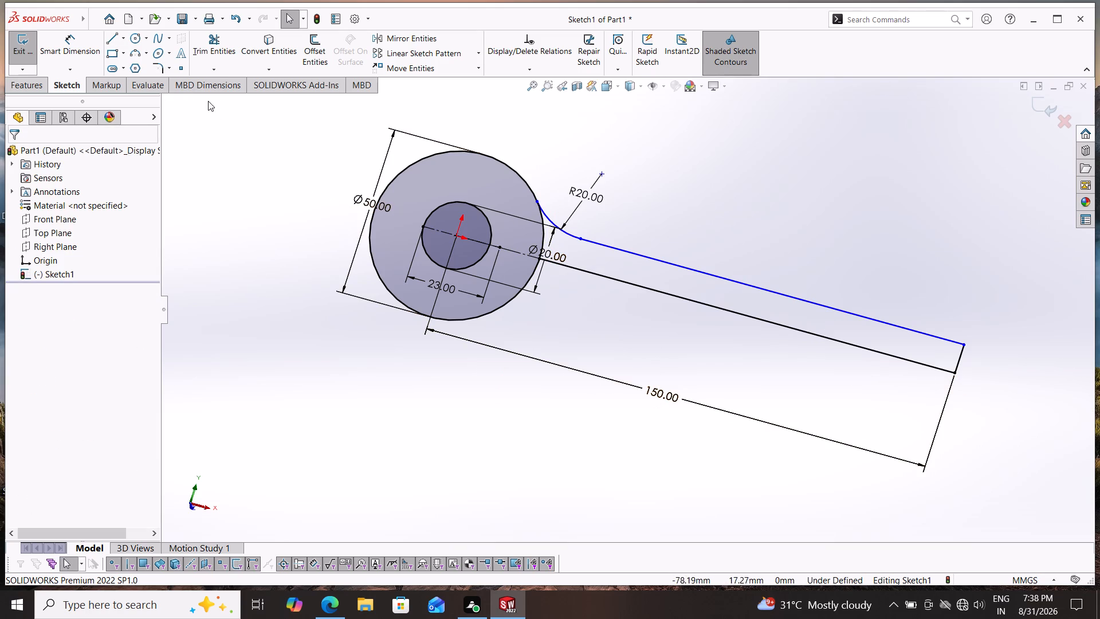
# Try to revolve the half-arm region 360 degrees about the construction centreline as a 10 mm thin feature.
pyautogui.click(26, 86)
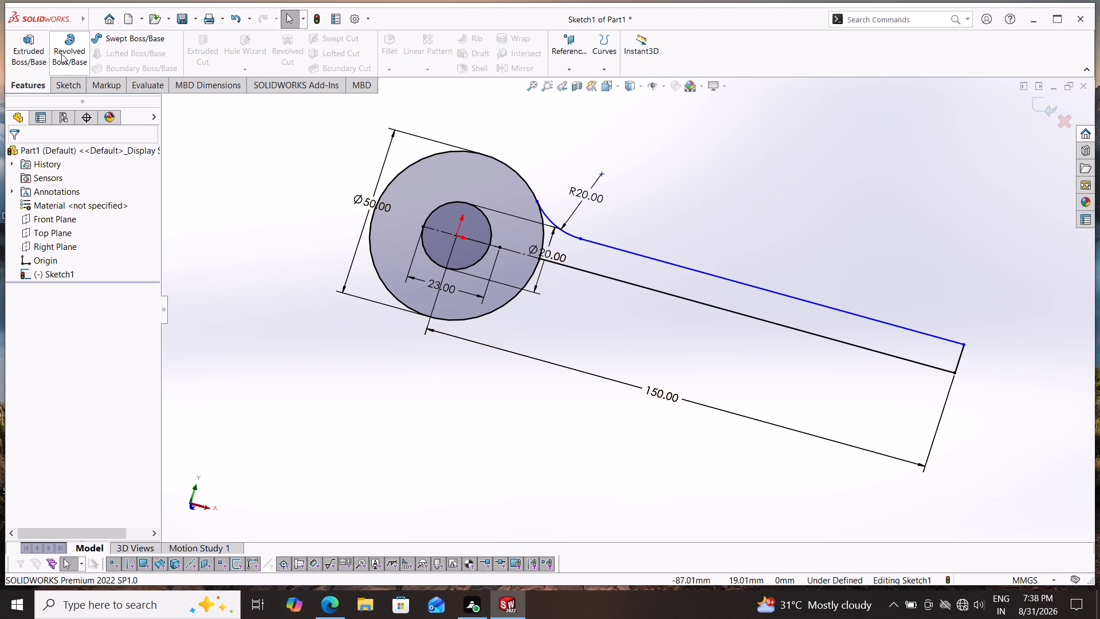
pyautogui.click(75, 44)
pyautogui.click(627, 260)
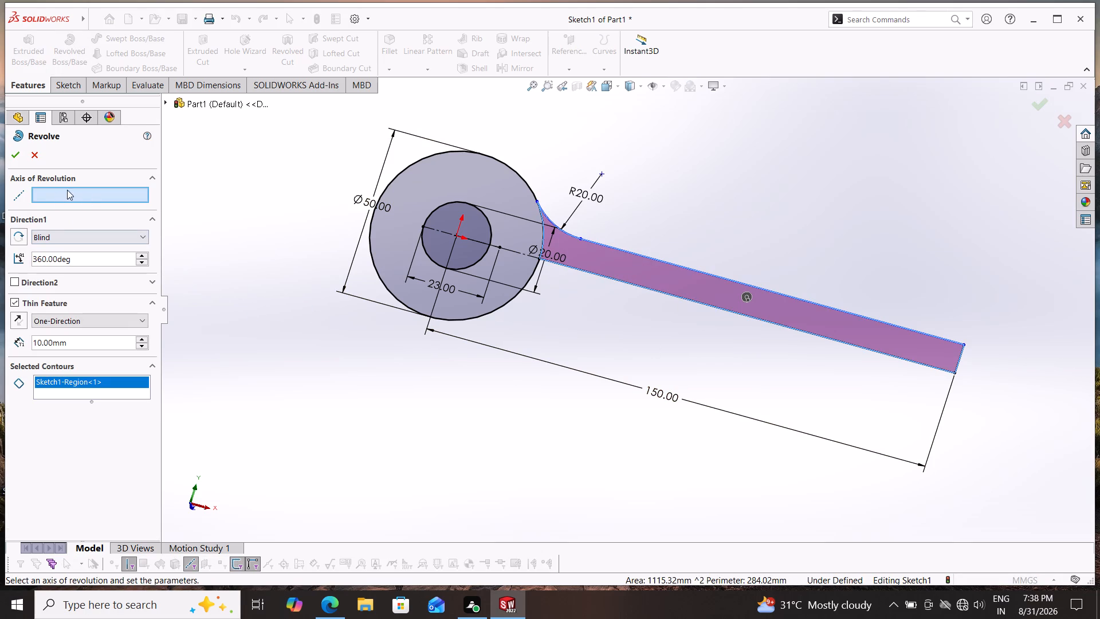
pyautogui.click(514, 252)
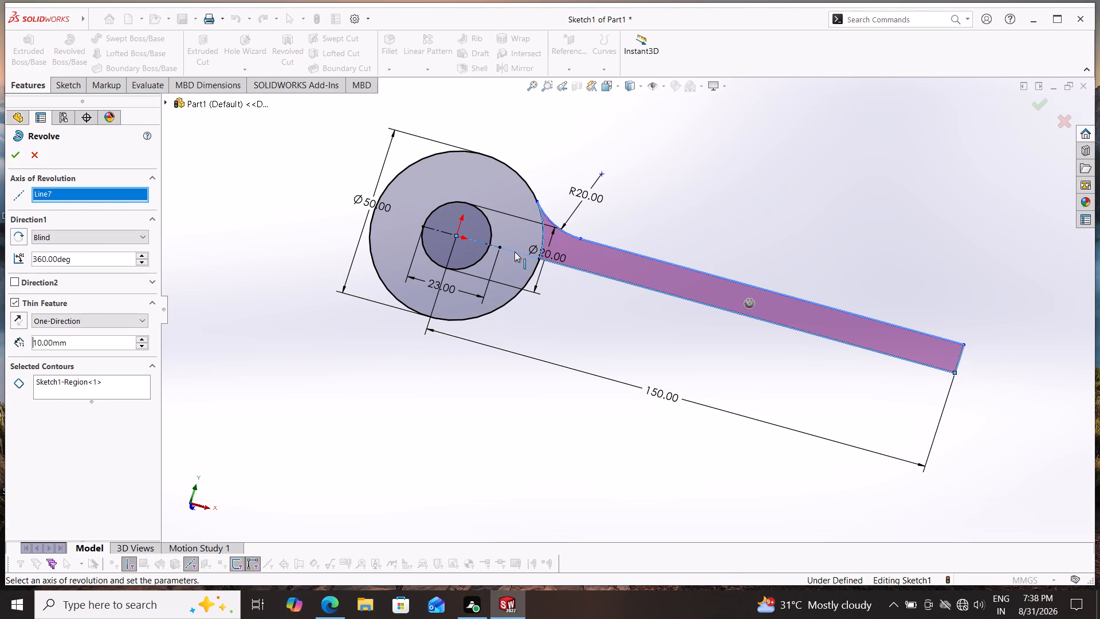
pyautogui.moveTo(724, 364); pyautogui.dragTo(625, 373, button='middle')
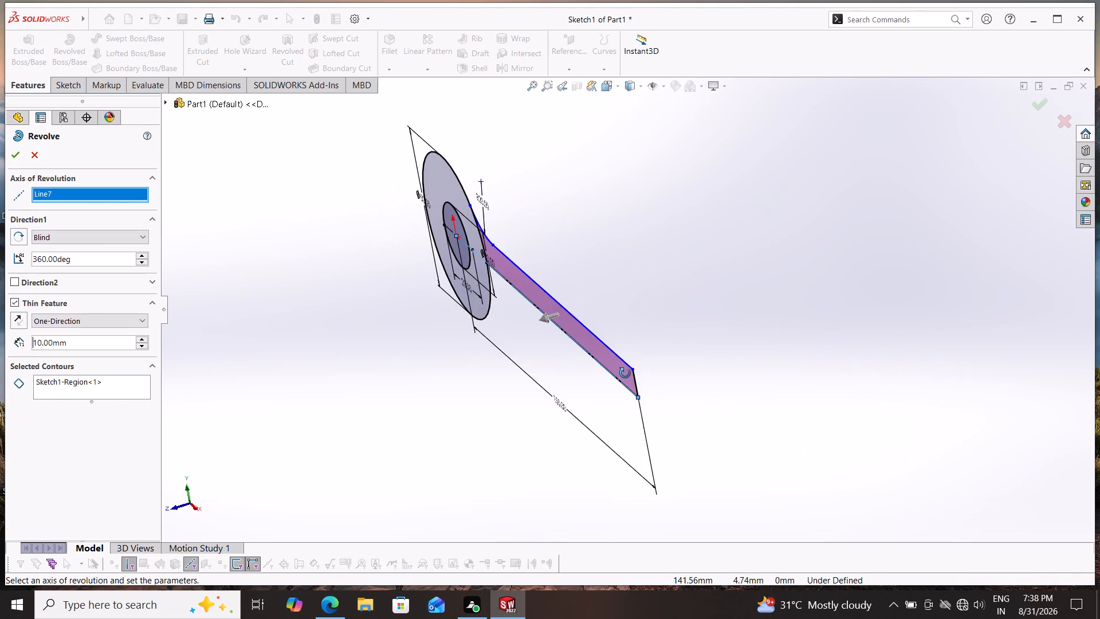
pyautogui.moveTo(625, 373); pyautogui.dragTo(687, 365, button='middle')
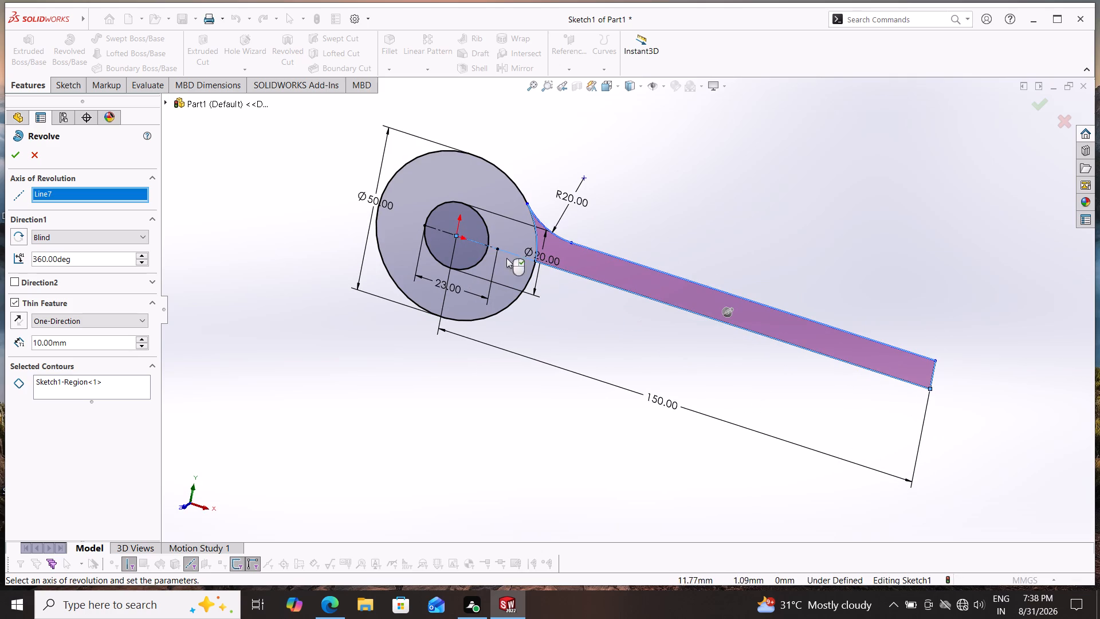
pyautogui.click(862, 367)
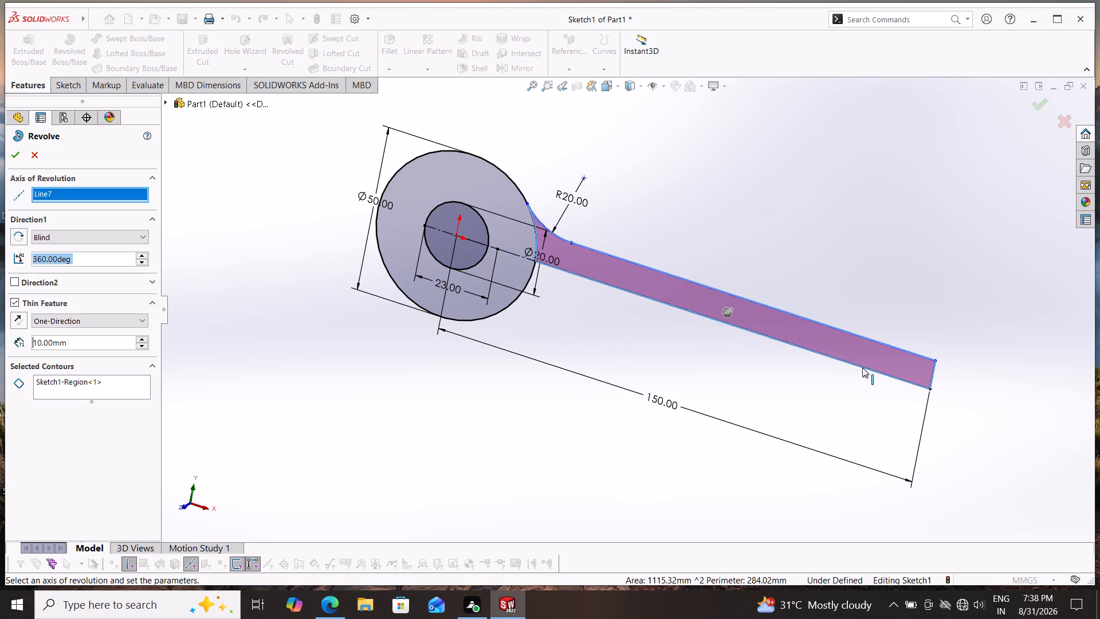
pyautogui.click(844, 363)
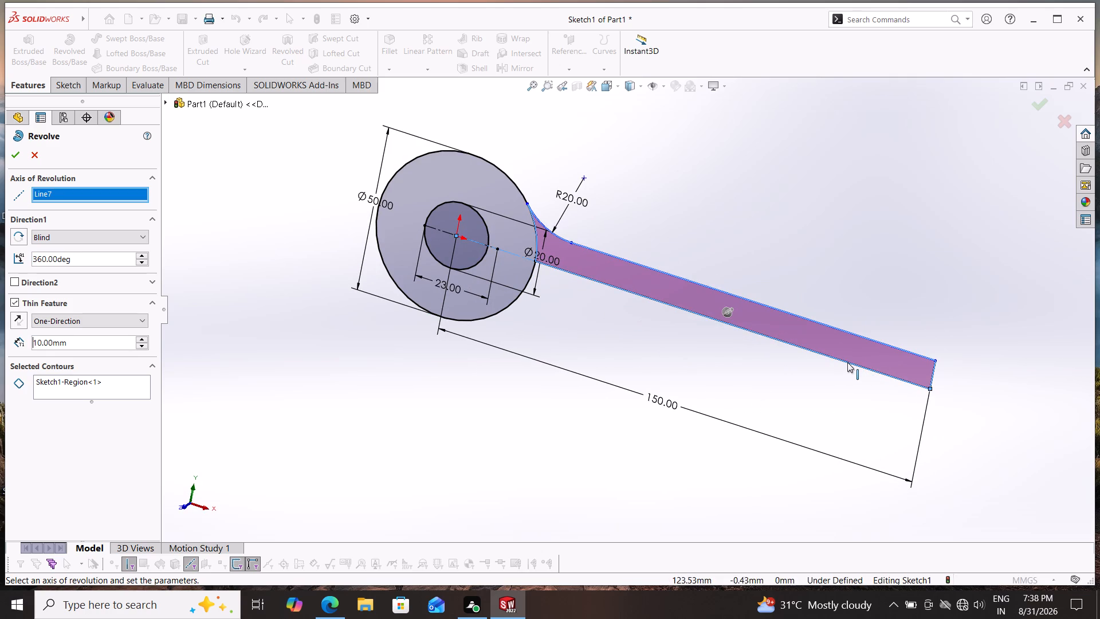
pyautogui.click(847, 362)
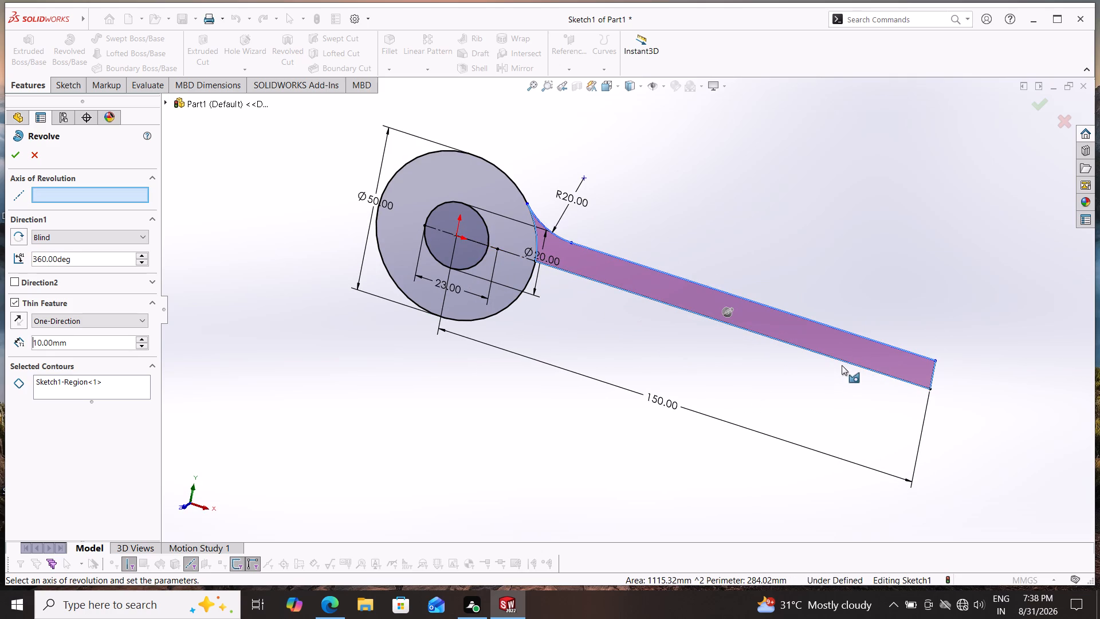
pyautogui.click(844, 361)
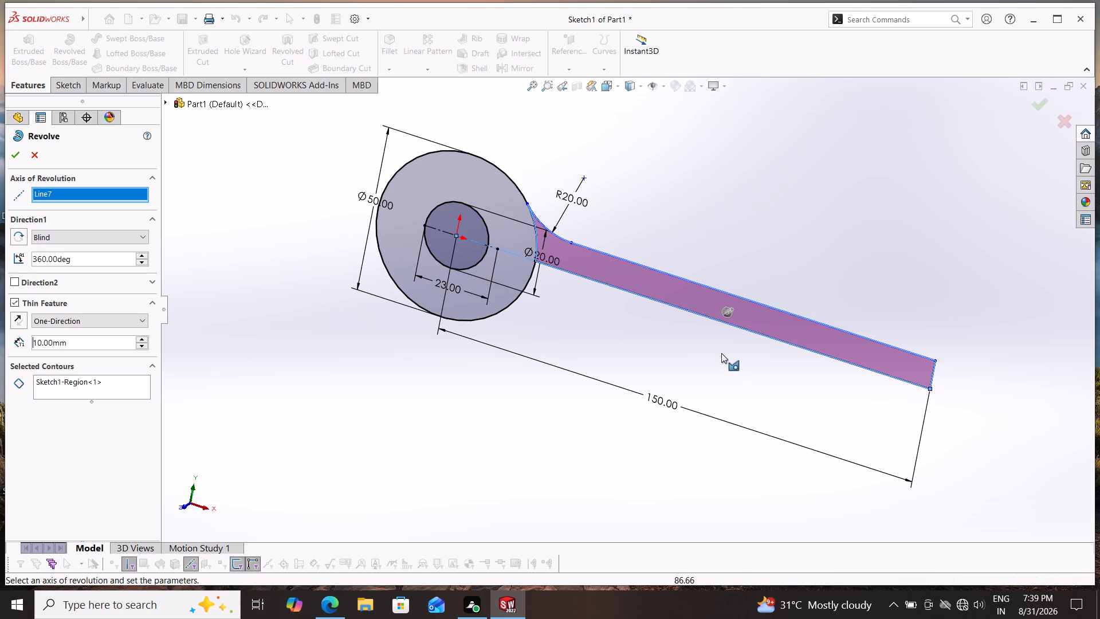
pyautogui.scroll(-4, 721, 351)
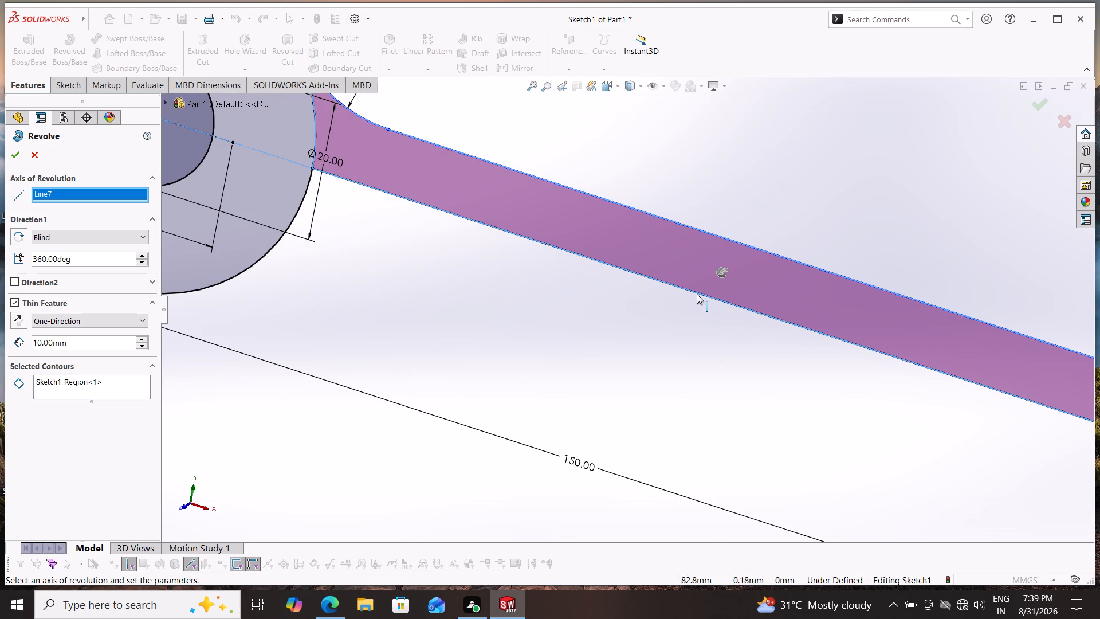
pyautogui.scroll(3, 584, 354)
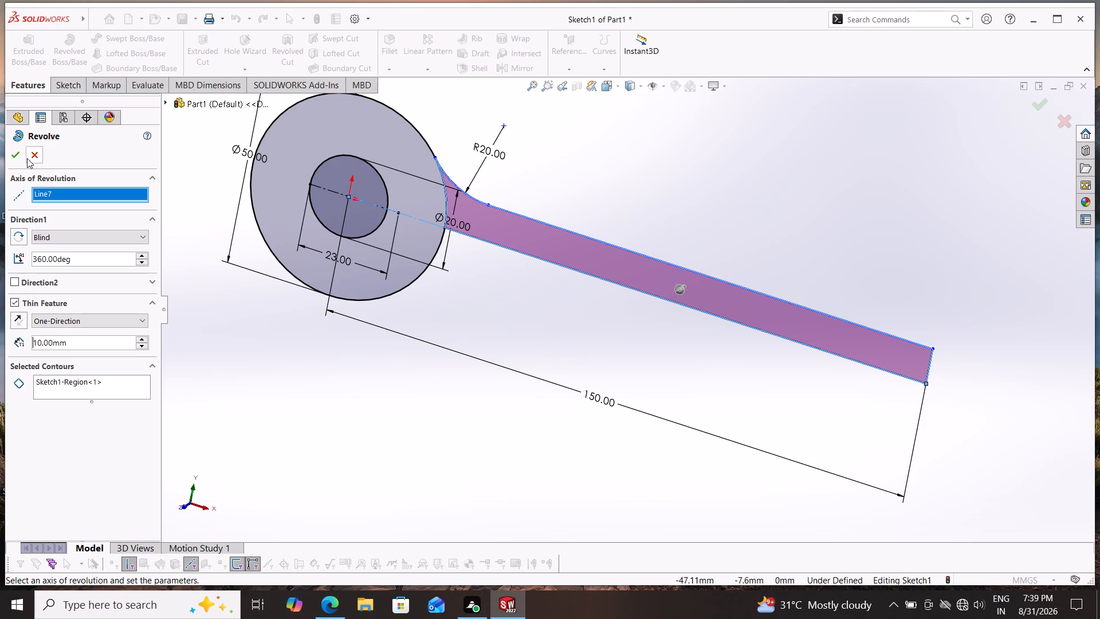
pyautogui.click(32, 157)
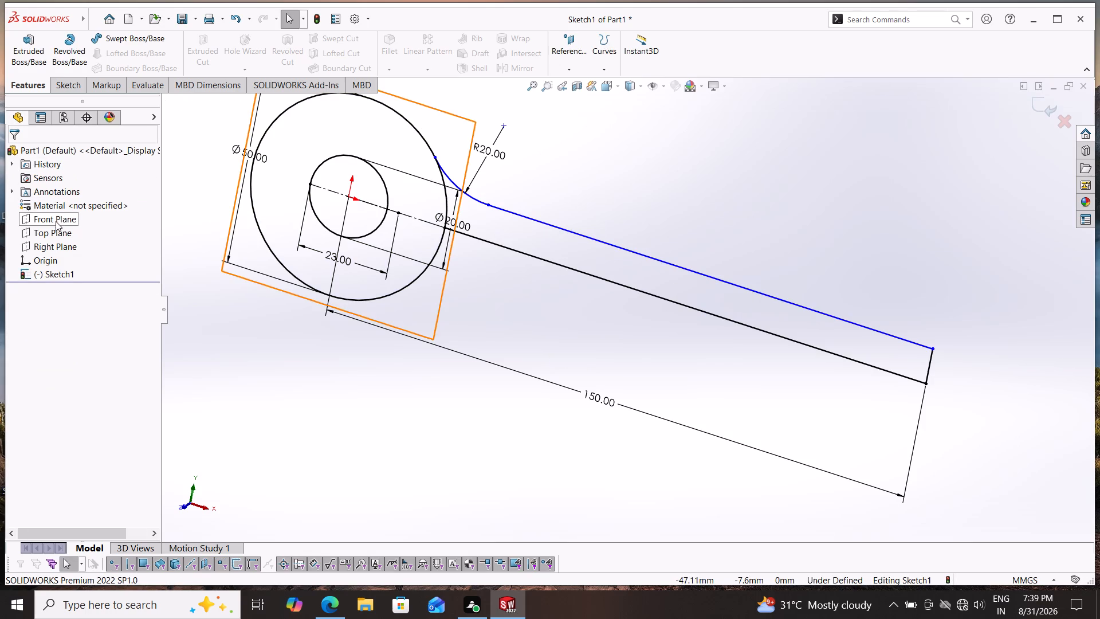
# Trim away the 50 mm circle except for the short arc closing the half-arm profile between the blend and the centreline.
pyautogui.scroll(-3, 415, 242)
pyautogui.scroll(-2, 495, 248)
pyautogui.scroll(3, 517, 188)
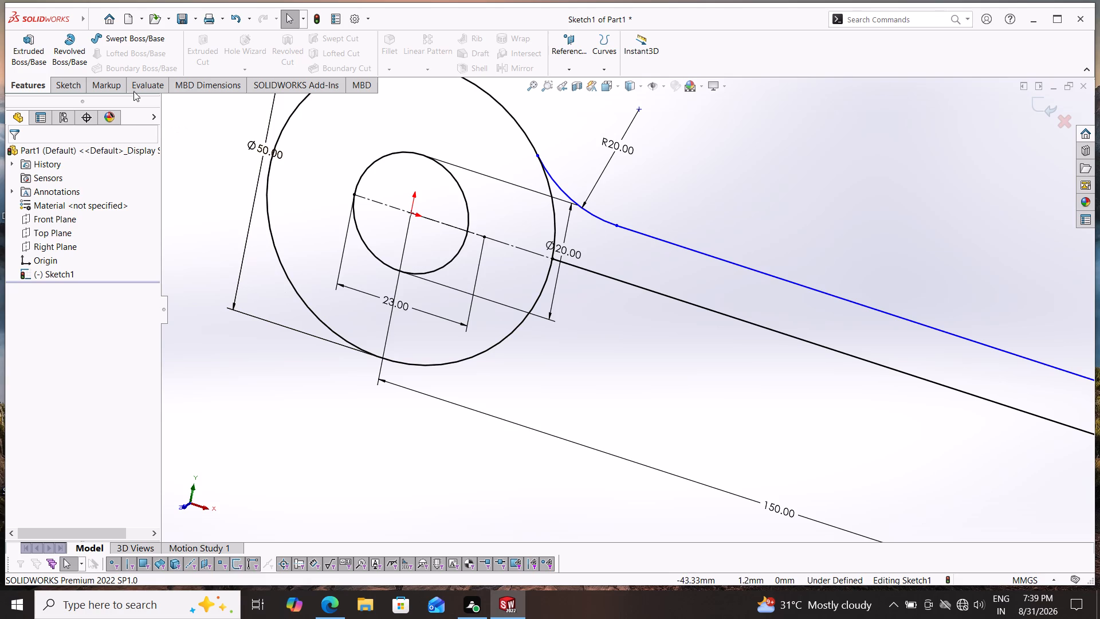
pyautogui.click(56, 80)
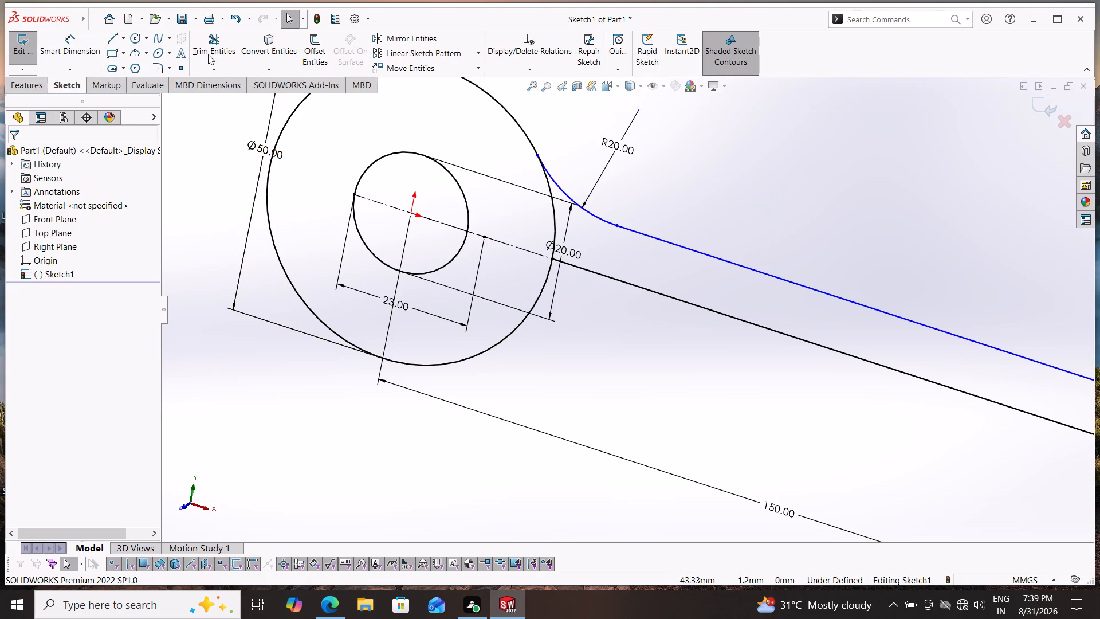
pyautogui.moveTo(206, 44); pyautogui.dragTo(216, 60)
pyautogui.scroll(1, 428, 252)
pyautogui.moveTo(497, 324); pyautogui.dragTo(503, 333)
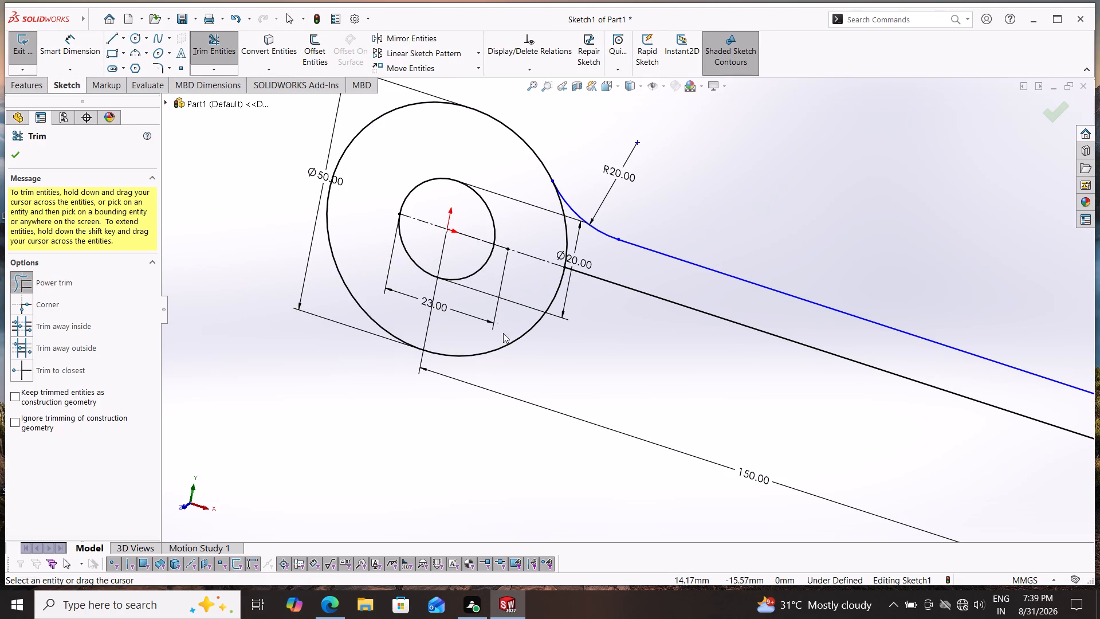
pyautogui.moveTo(503, 333); pyautogui.dragTo(516, 351)
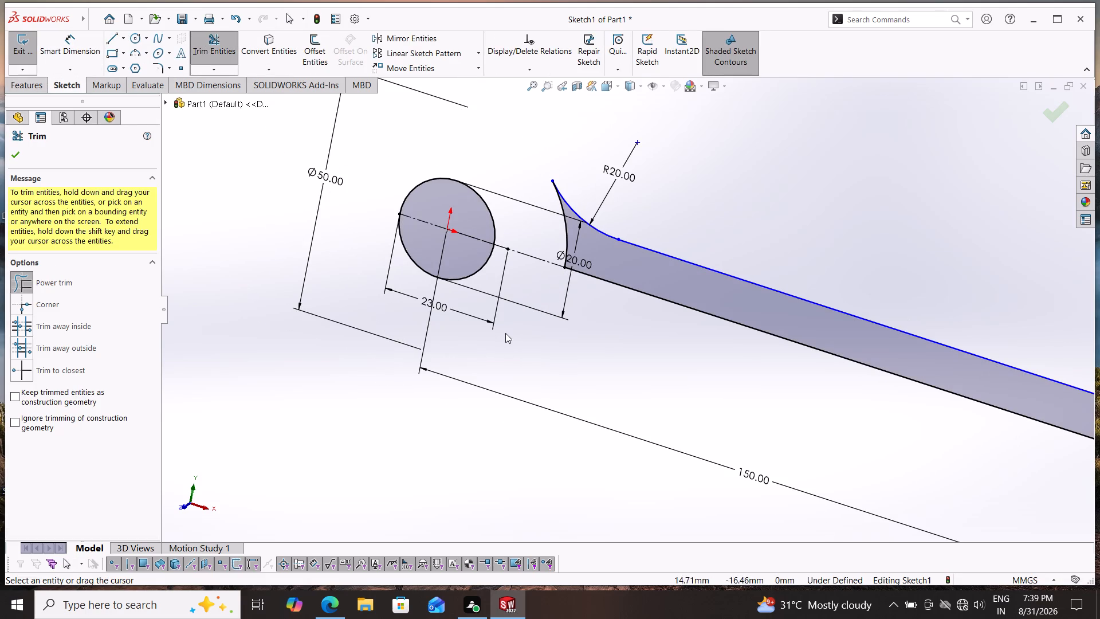
pyautogui.scroll(2, 506, 333)
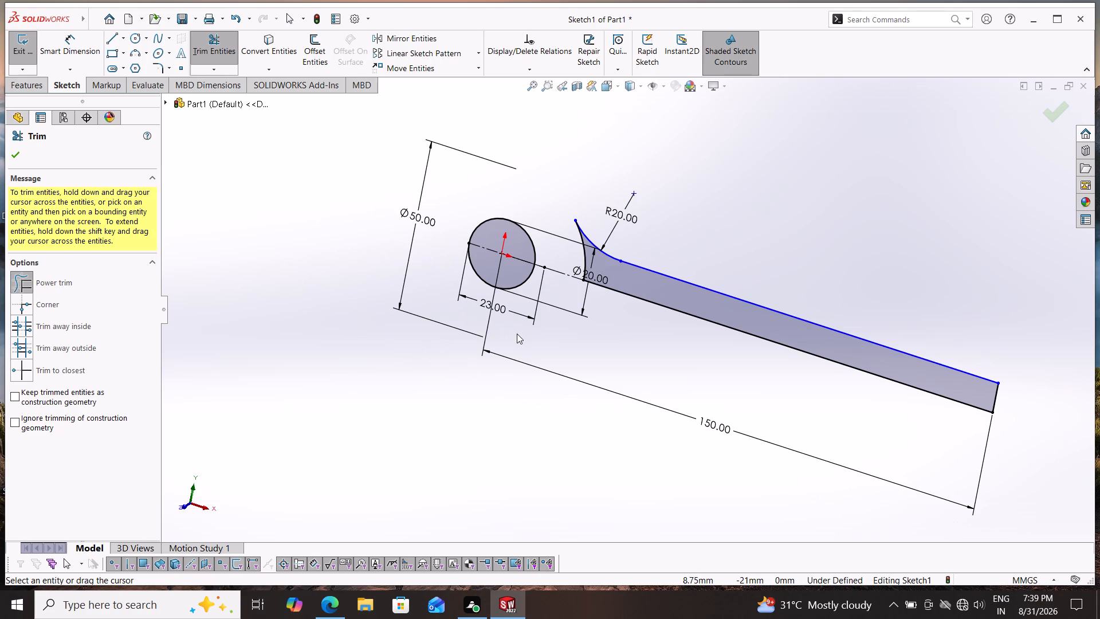
# Revolve the closed half-arm profile 360 degrees about the construction centreline.
pyautogui.click(17, 83)
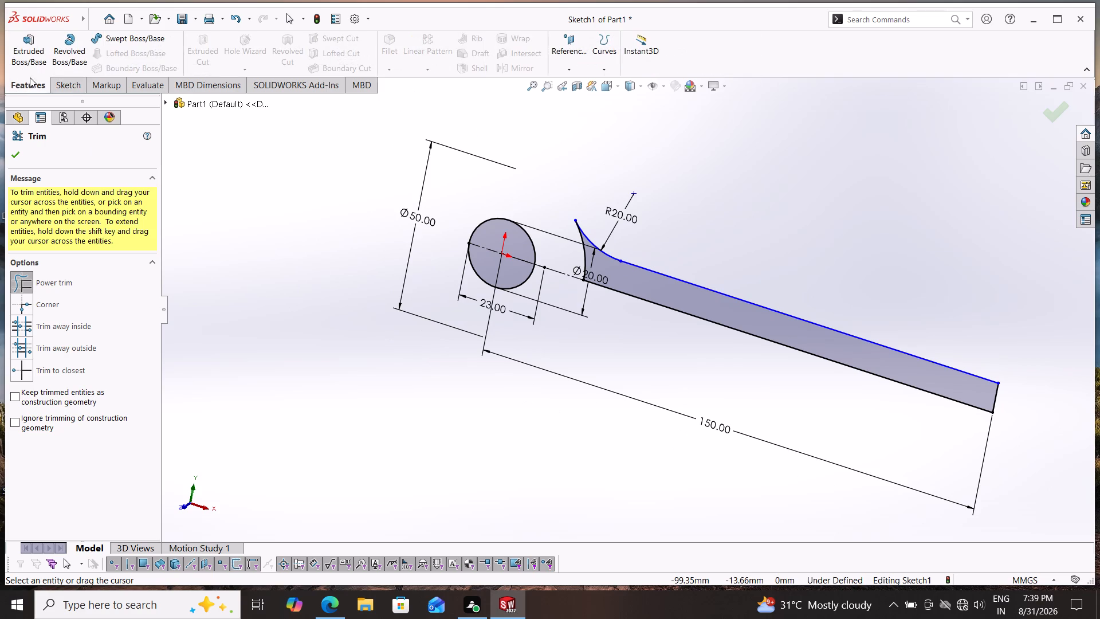
pyautogui.click(63, 49)
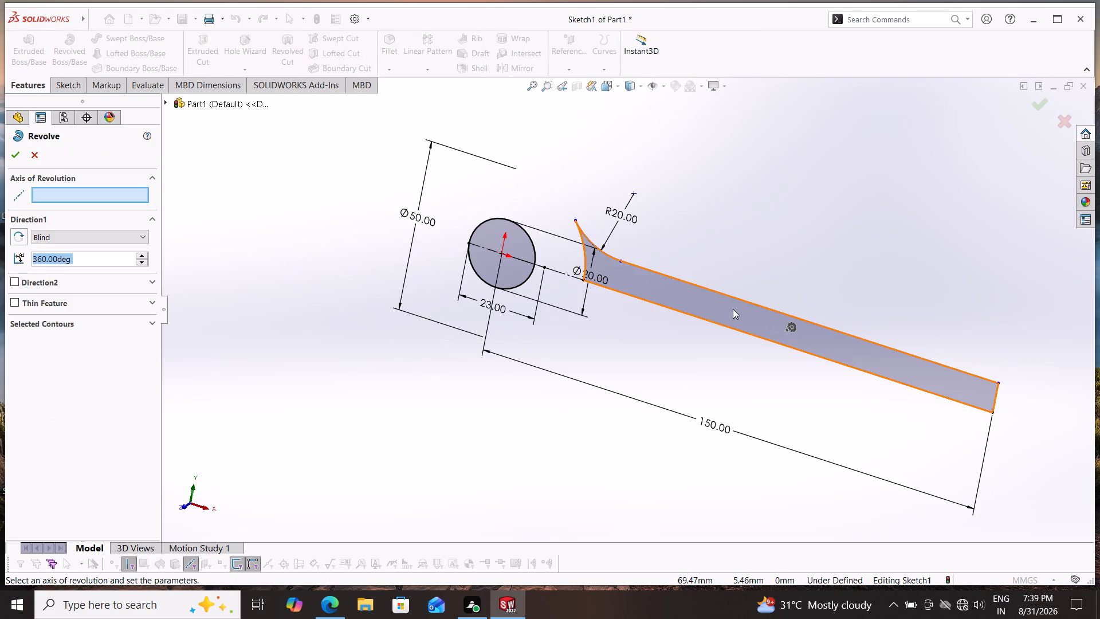
pyautogui.click(733, 309)
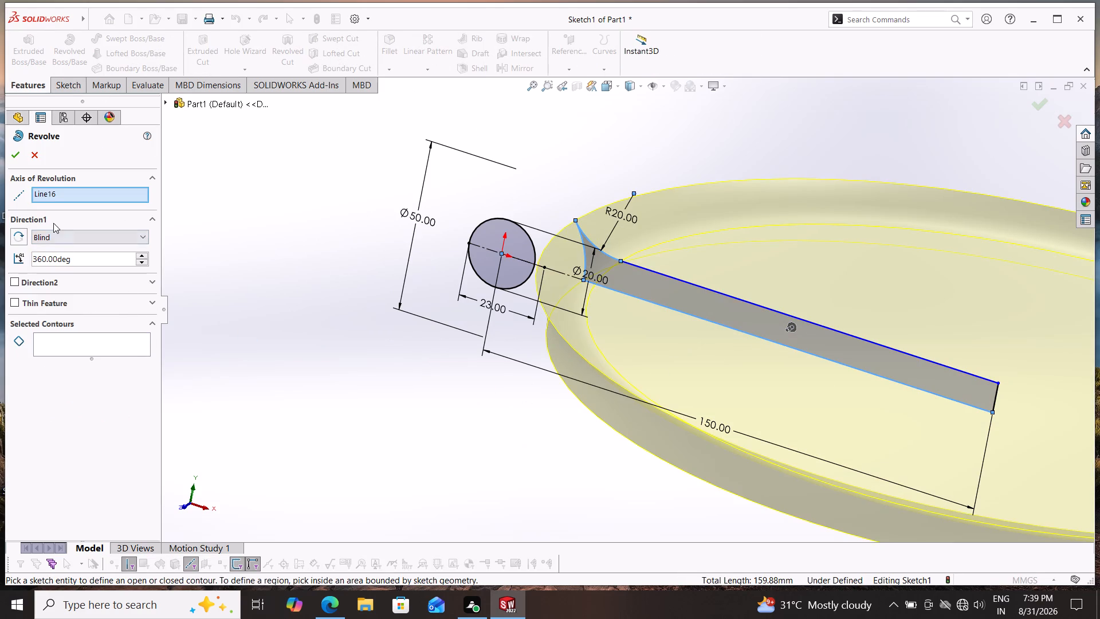
pyautogui.rightClick(83, 189)
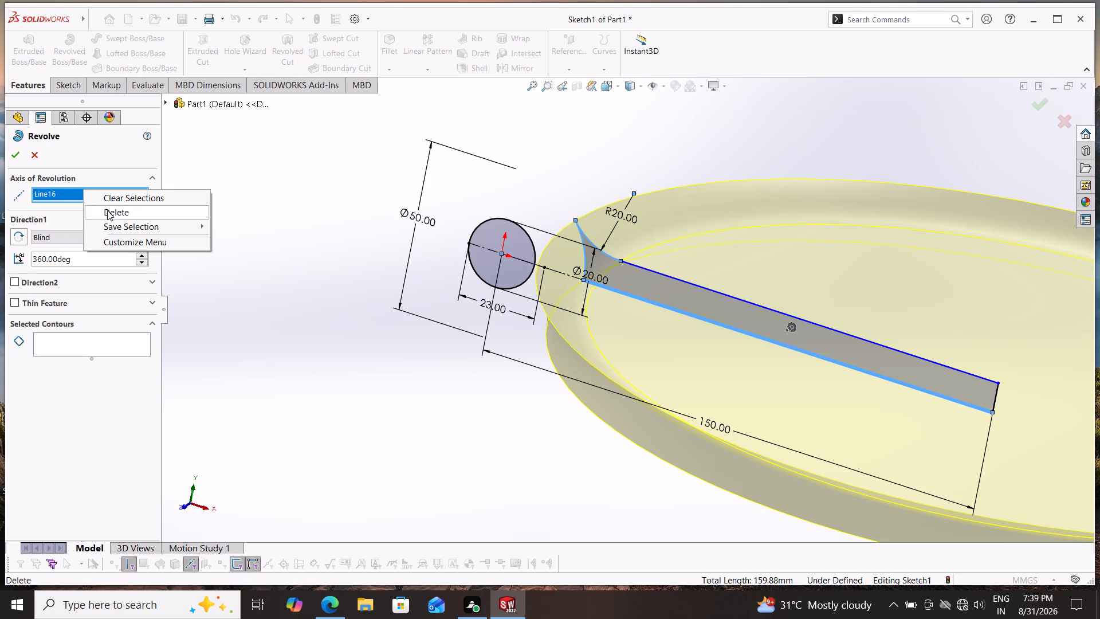
pyautogui.click(107, 210)
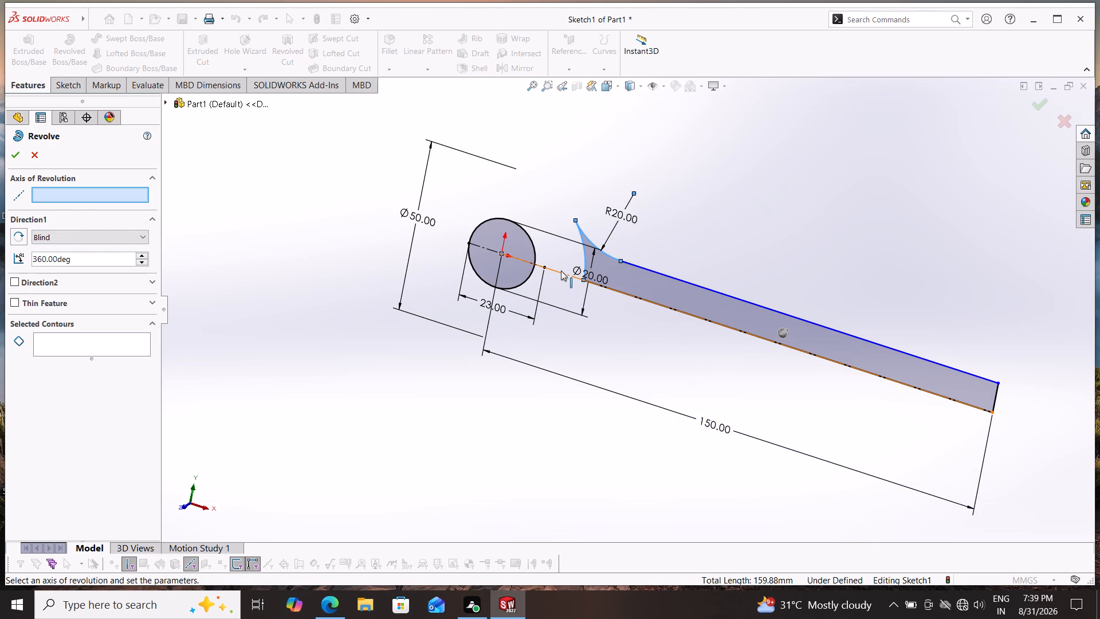
pyautogui.click(561, 271)
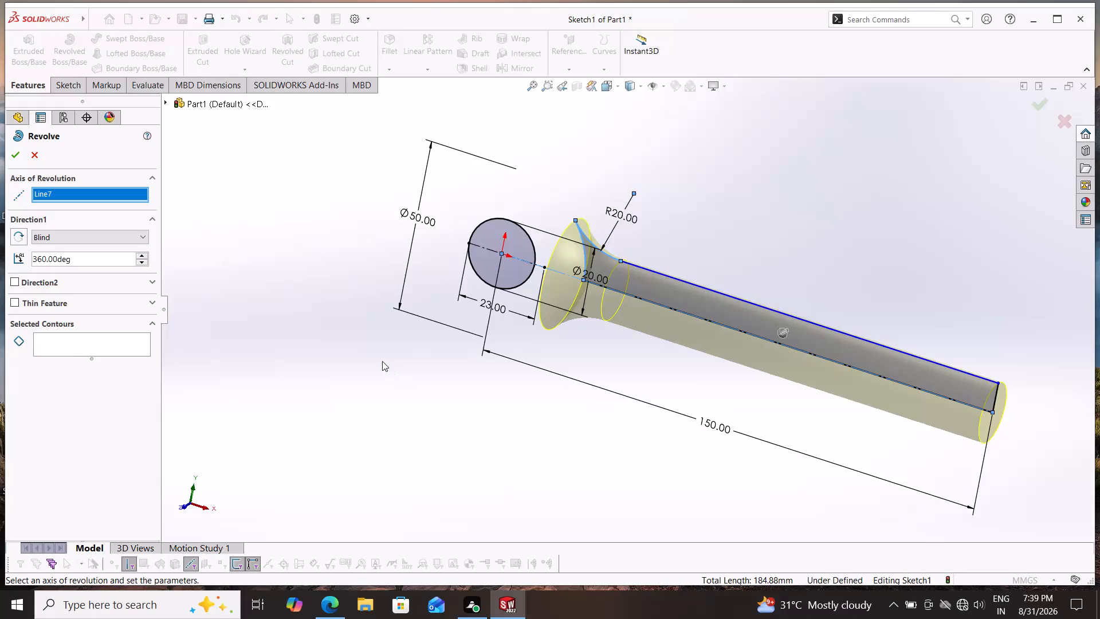
pyautogui.click(17, 154)
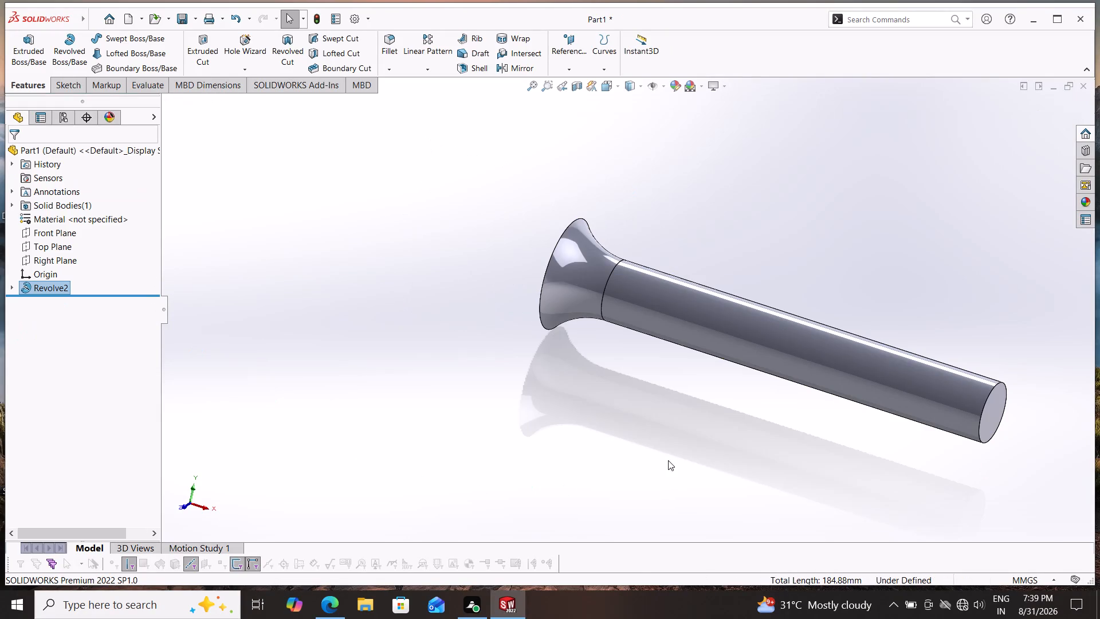
# On the Front Plane, sketch a horizontal line about 26.6 mm long from the middle of the arm's flared end past the origin.
pyautogui.moveTo(638, 447); pyautogui.dragTo(658, 514, button='middle')
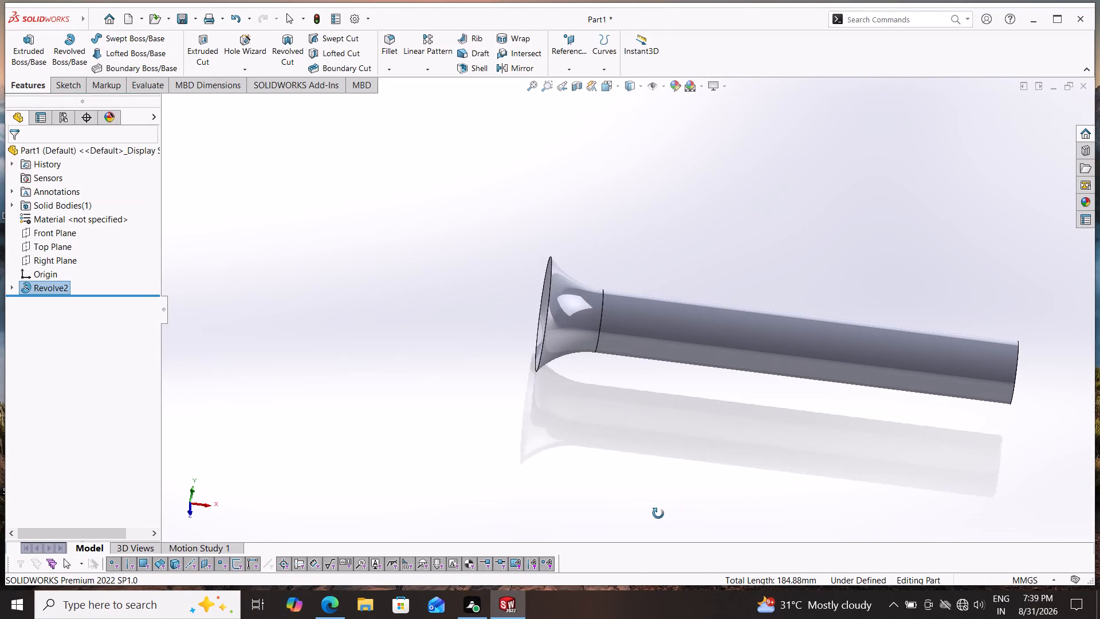
pyautogui.moveTo(658, 514); pyautogui.dragTo(654, 506, button='middle')
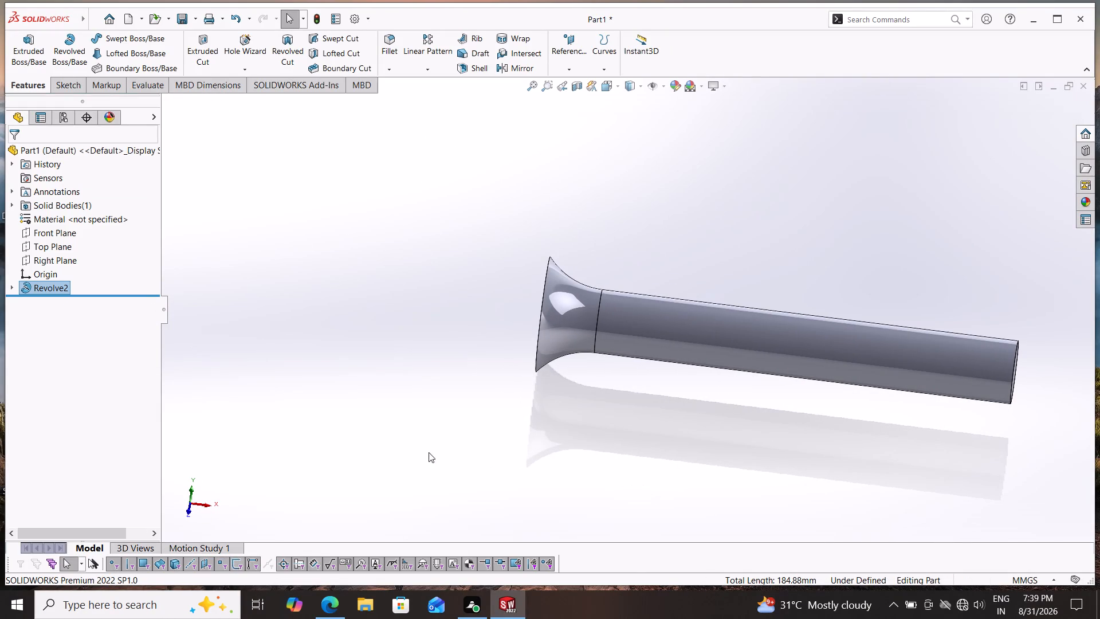
pyautogui.click(54, 235)
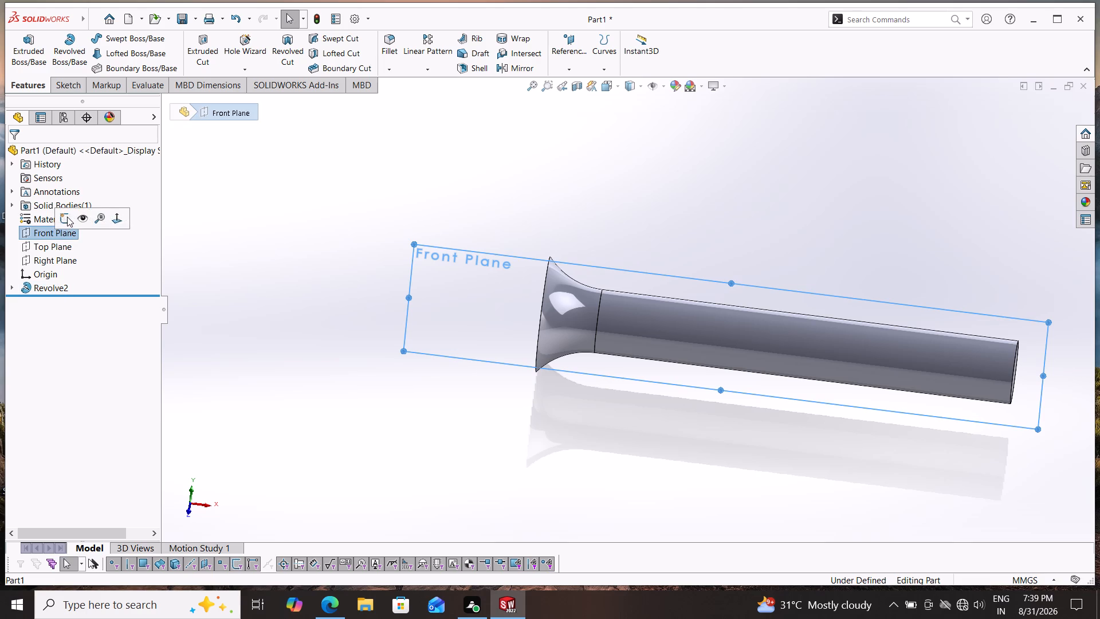
pyautogui.click(67, 217)
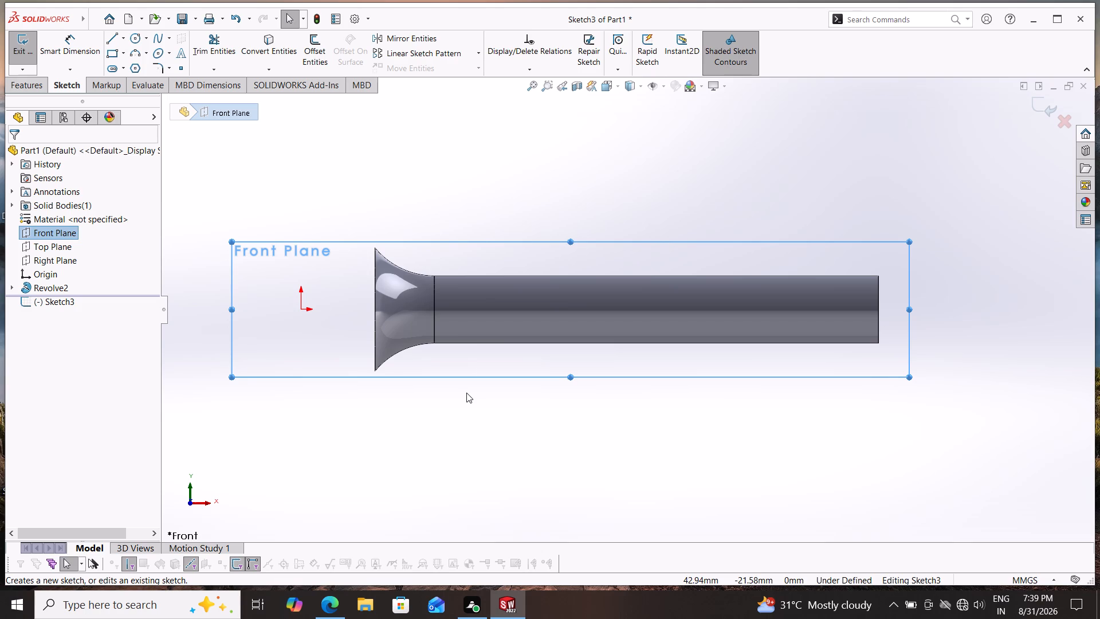
pyautogui.click(114, 33)
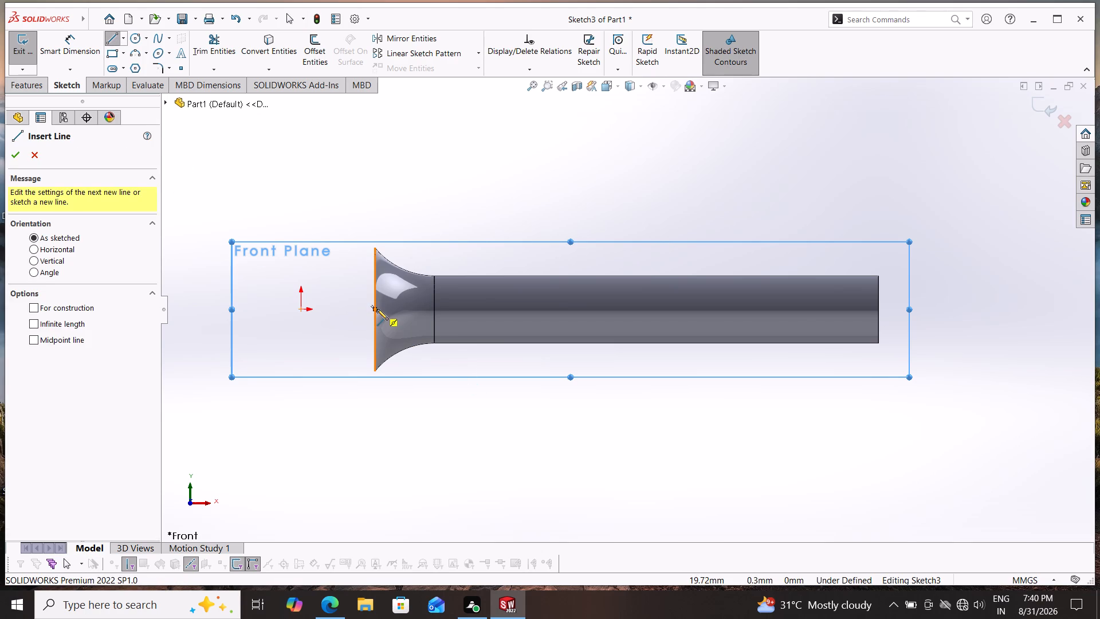
pyautogui.click(377, 309)
pyautogui.click(273, 309)
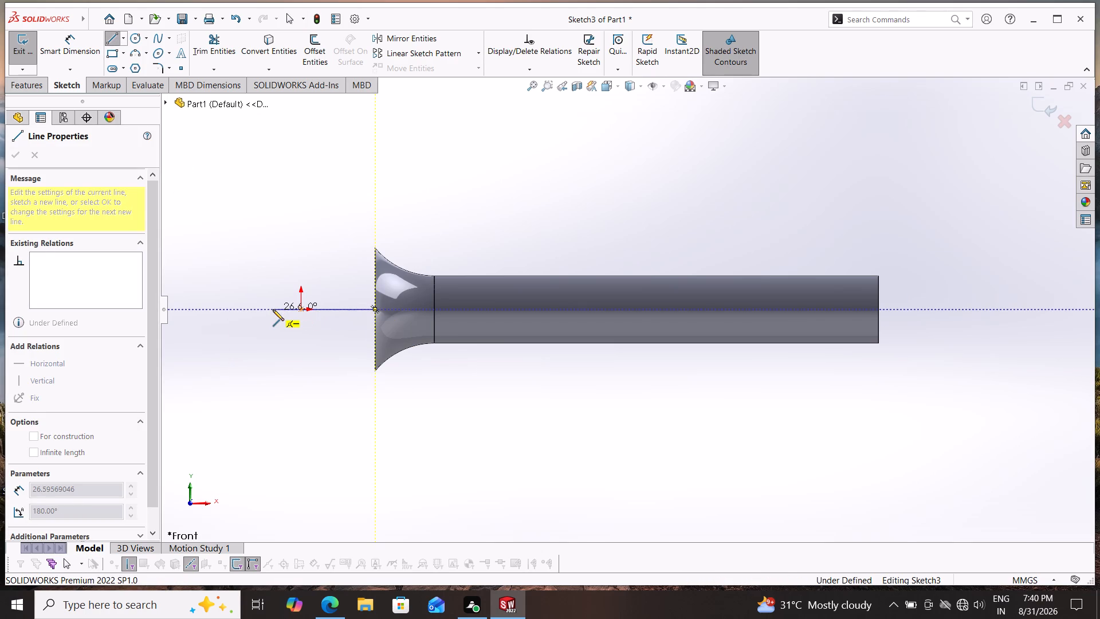
pyautogui.press('Escape')
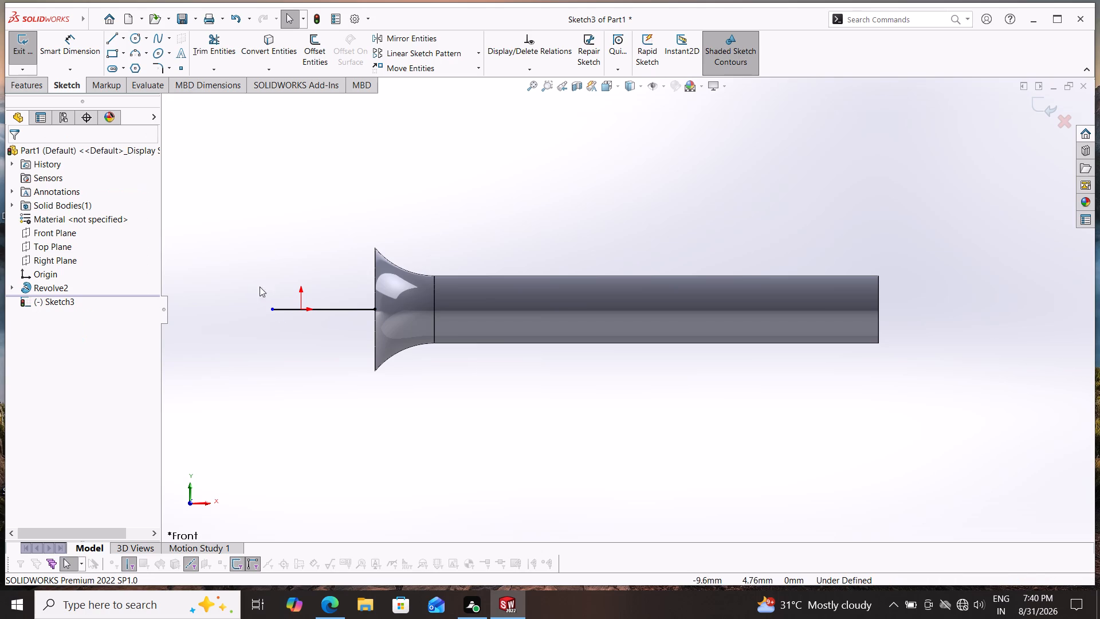
# Dimension the horizontal line's length as 25 mm.
pyautogui.click(70, 52)
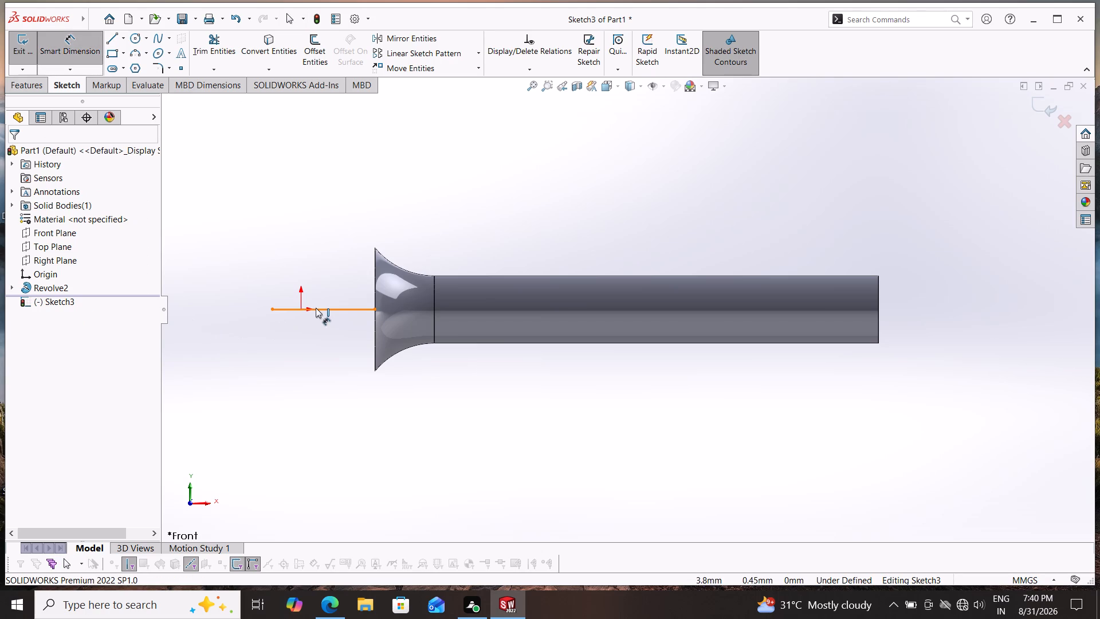
pyautogui.click(316, 308)
pyautogui.click(315, 352)
pyautogui.write('25')
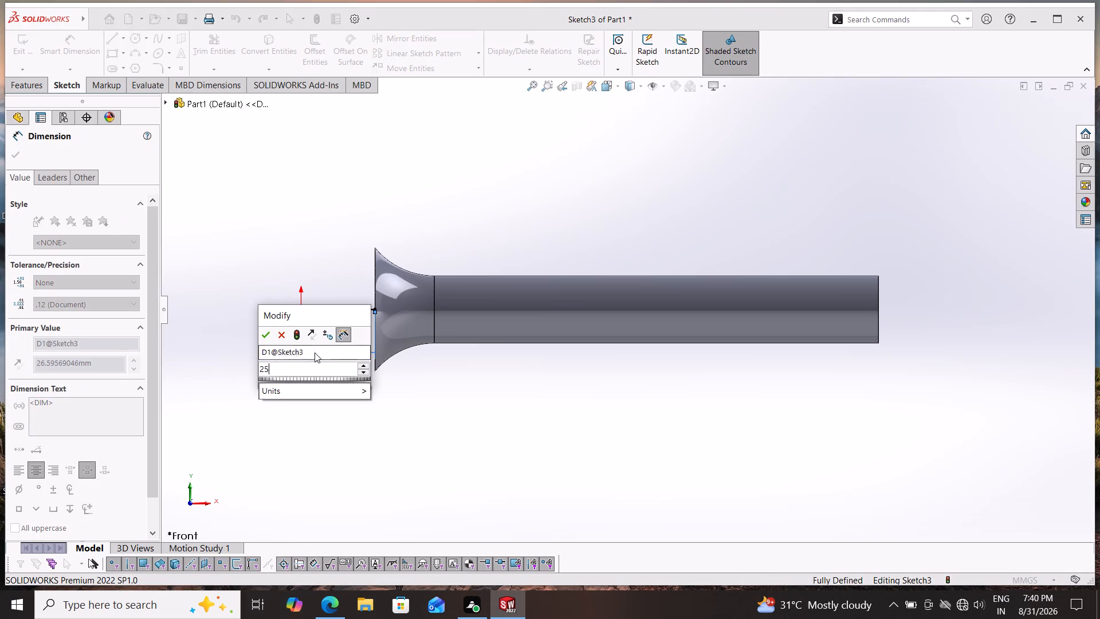
pyautogui.press('Return')
pyautogui.press('Escape')
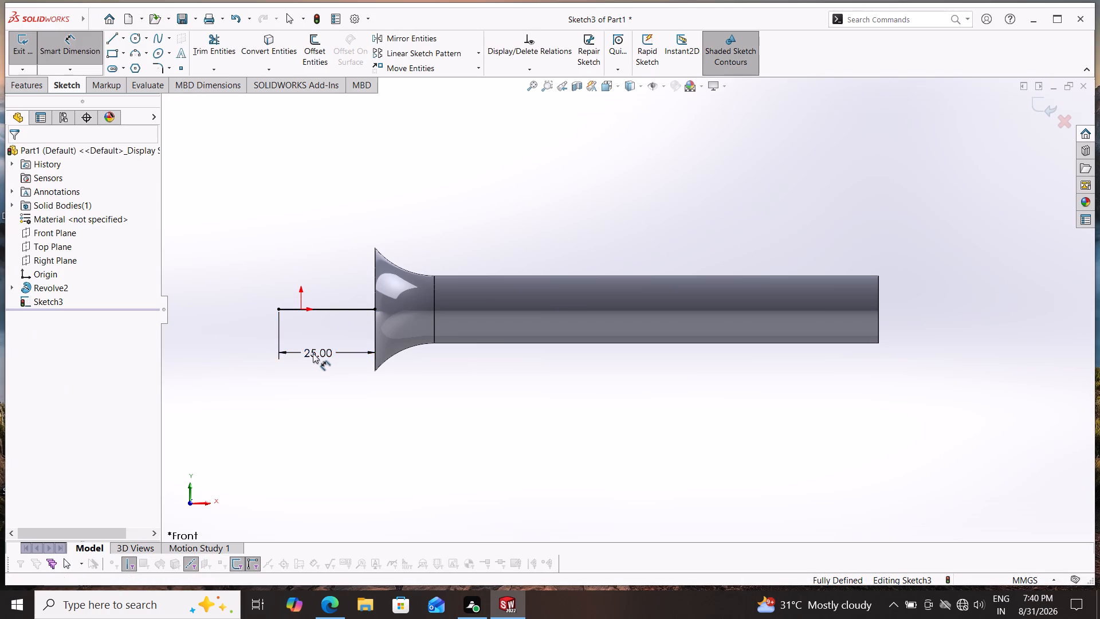
# Draw two concentric circles centred on the line's free end: one of 25 mm radius reaching the arm, one about 11 mm radius.
pyautogui.click(135, 37)
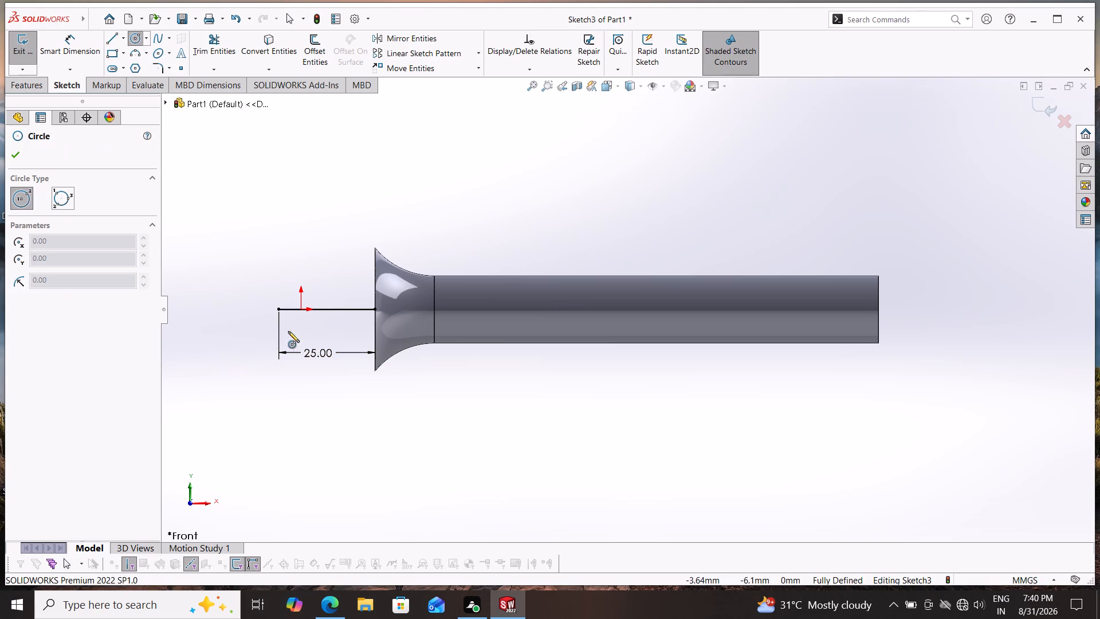
pyautogui.click(279, 309)
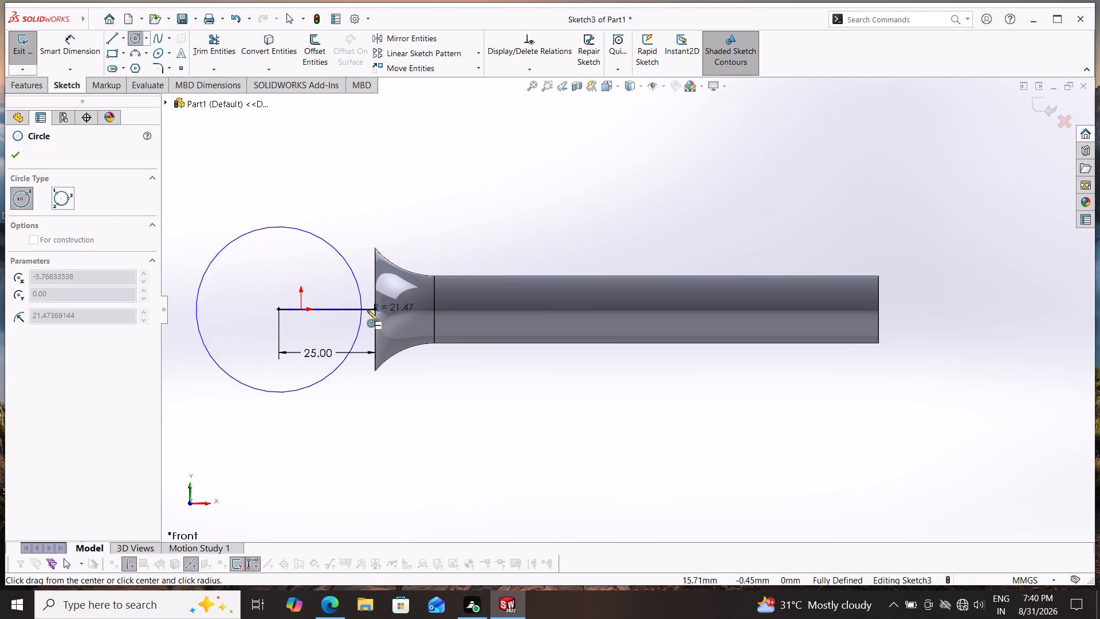
pyautogui.click(376, 308)
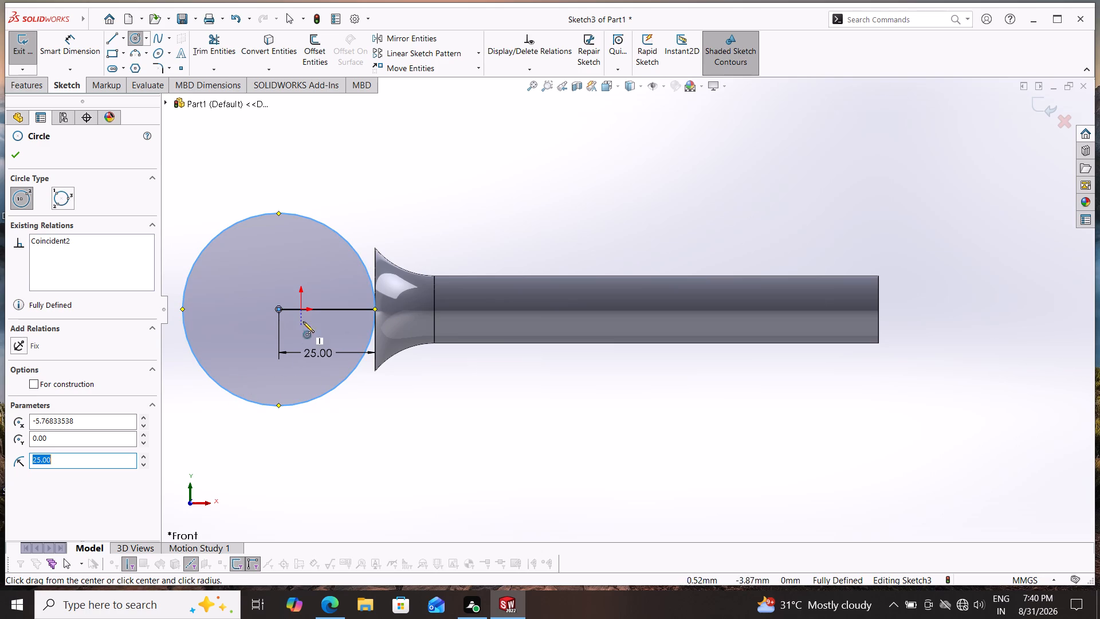
pyautogui.click(280, 311)
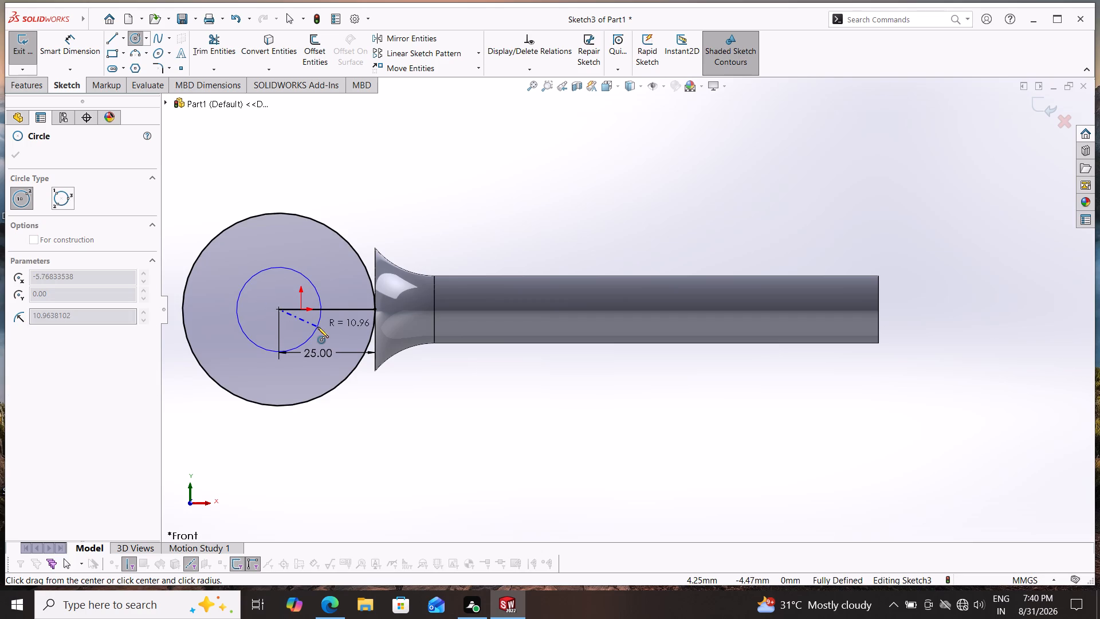
pyautogui.click(317, 327)
pyautogui.press('Escape')
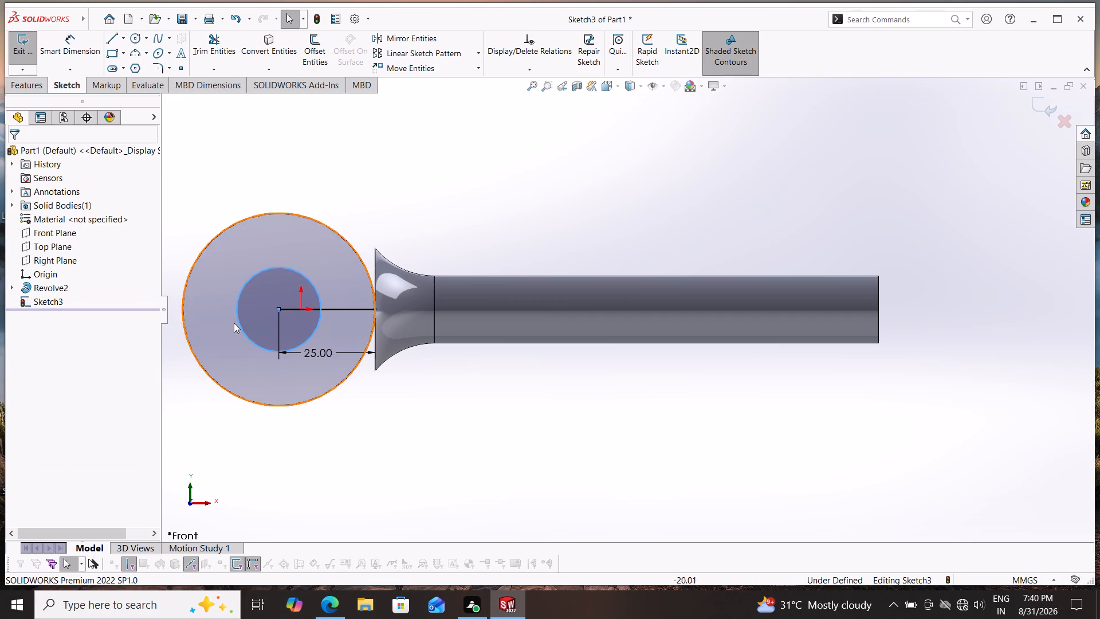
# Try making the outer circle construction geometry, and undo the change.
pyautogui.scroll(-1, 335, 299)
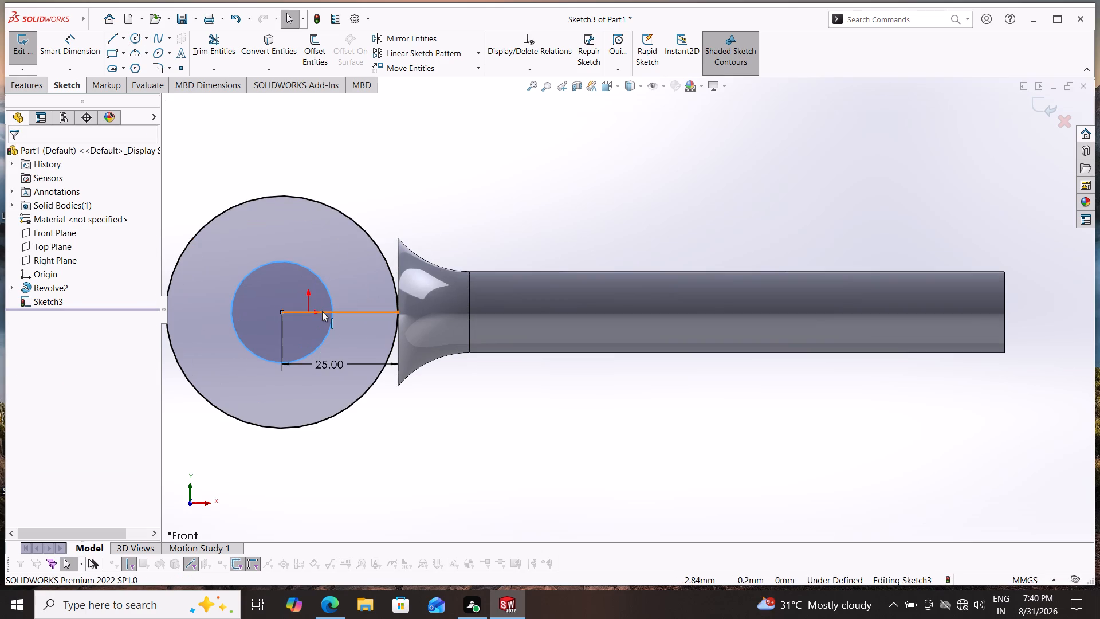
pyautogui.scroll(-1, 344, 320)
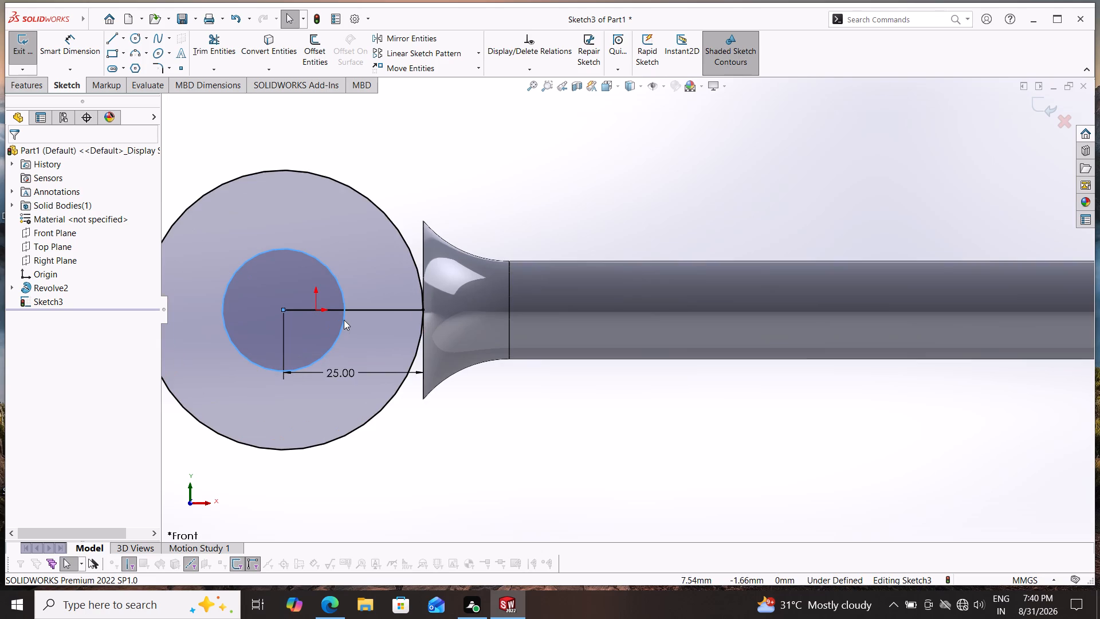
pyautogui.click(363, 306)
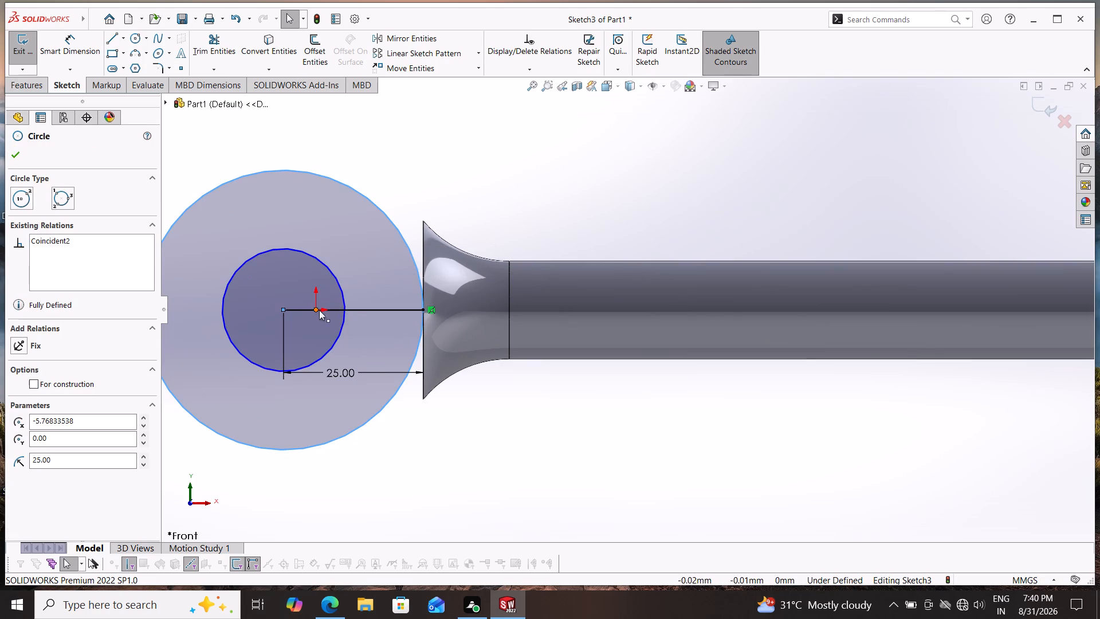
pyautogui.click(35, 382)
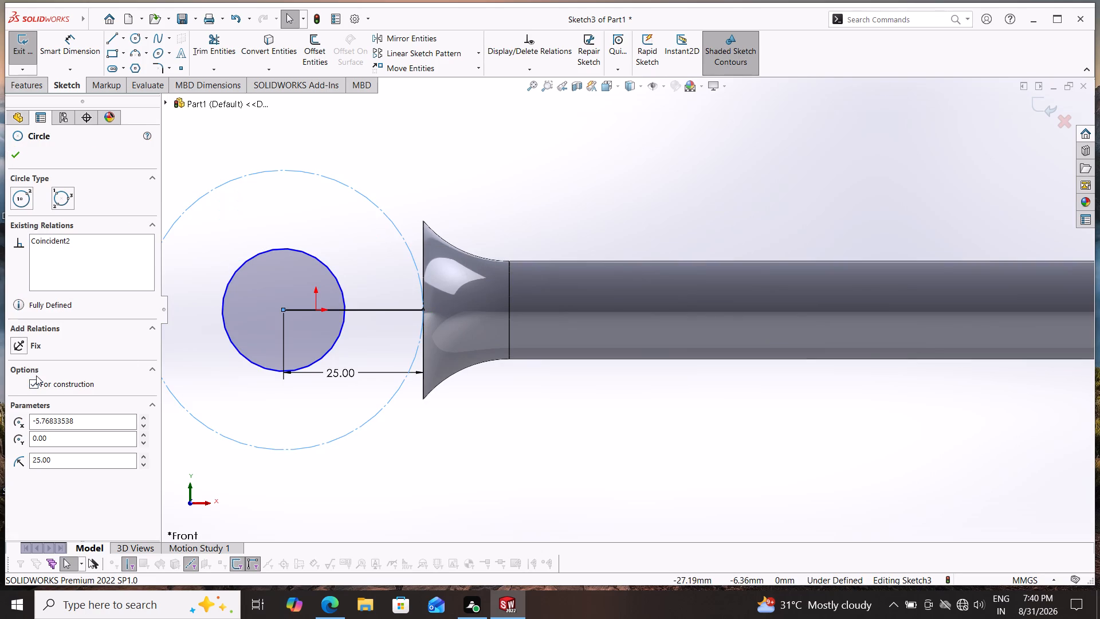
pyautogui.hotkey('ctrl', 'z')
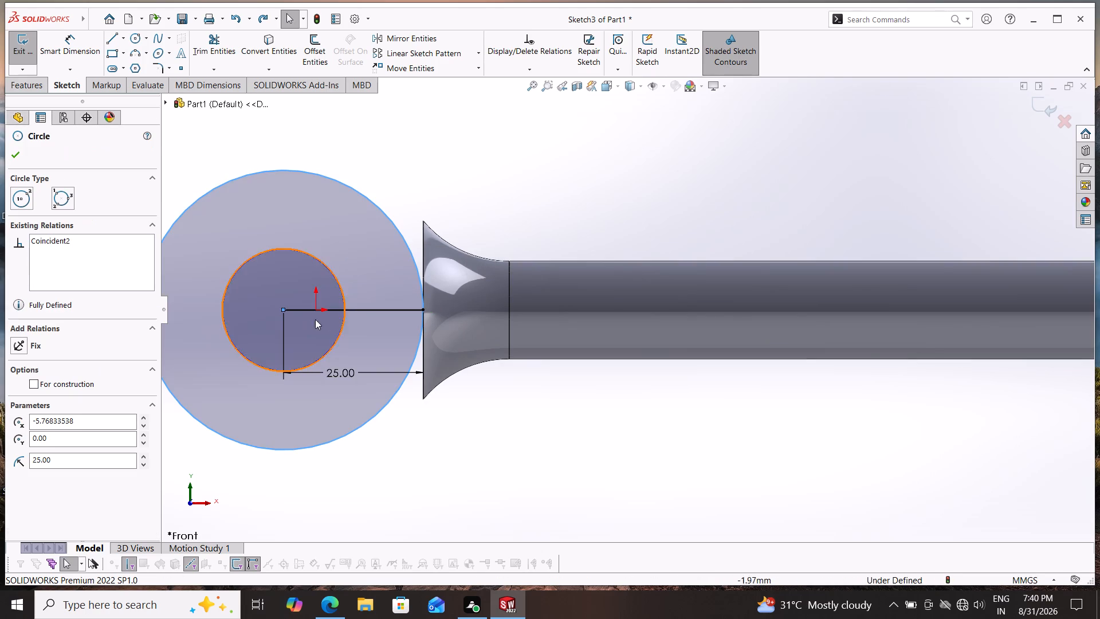
# Make the horizontal line between the circle centre and the arm's flared end construction geometry.
pyautogui.click(383, 312)
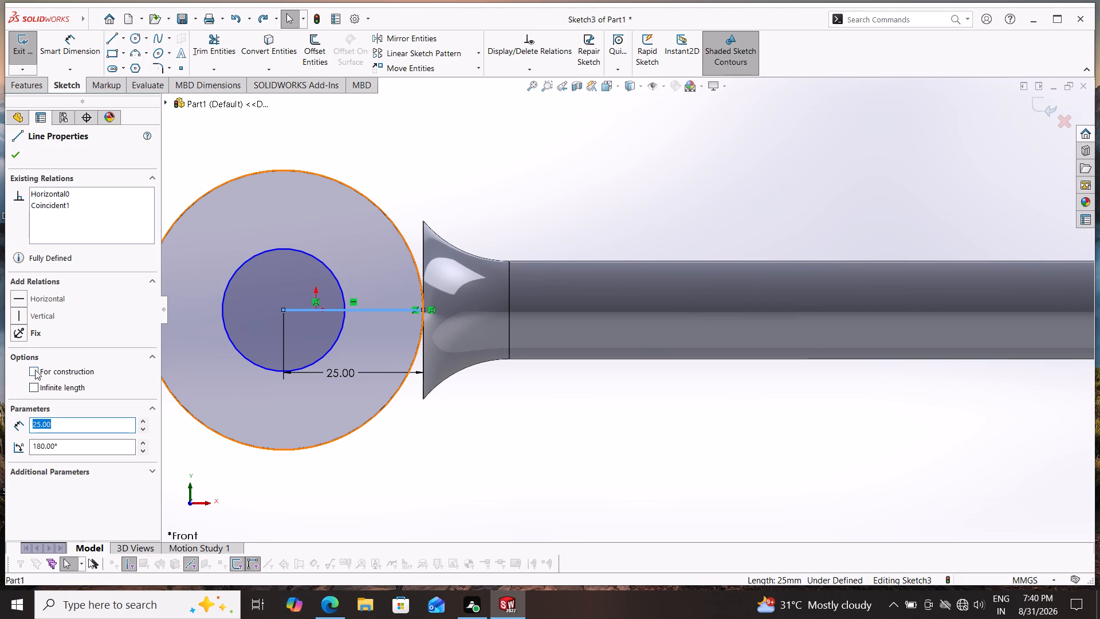
pyautogui.click(35, 370)
pyautogui.click(15, 159)
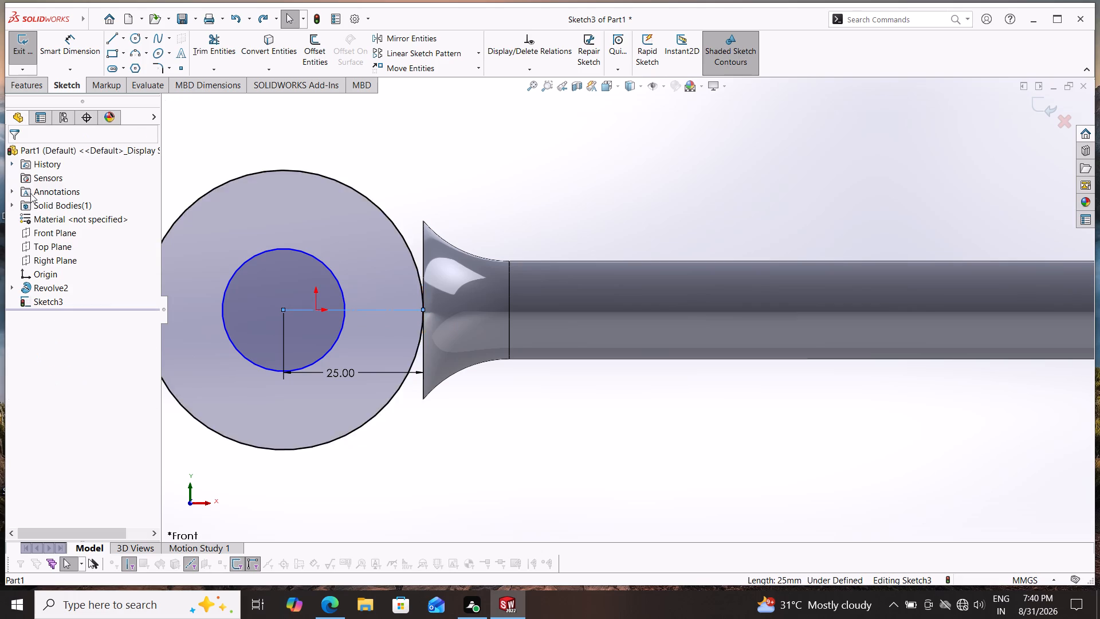
pyautogui.press('Escape')
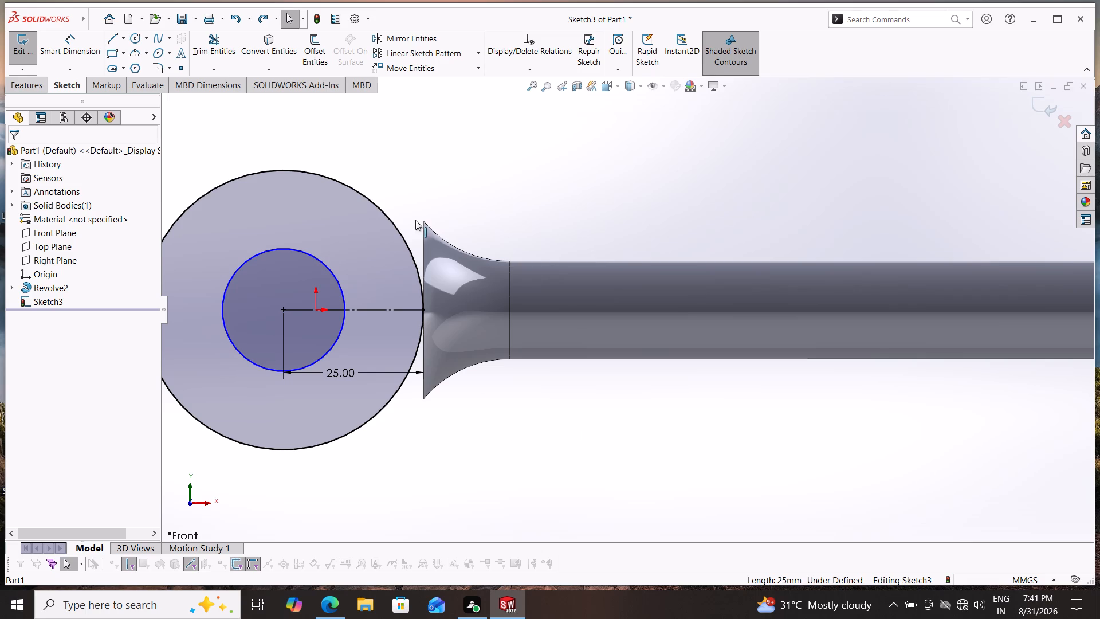
# Convert the upper and lower curved silhouette edges of the arm's flare into sketch entities.
pyautogui.click(265, 52)
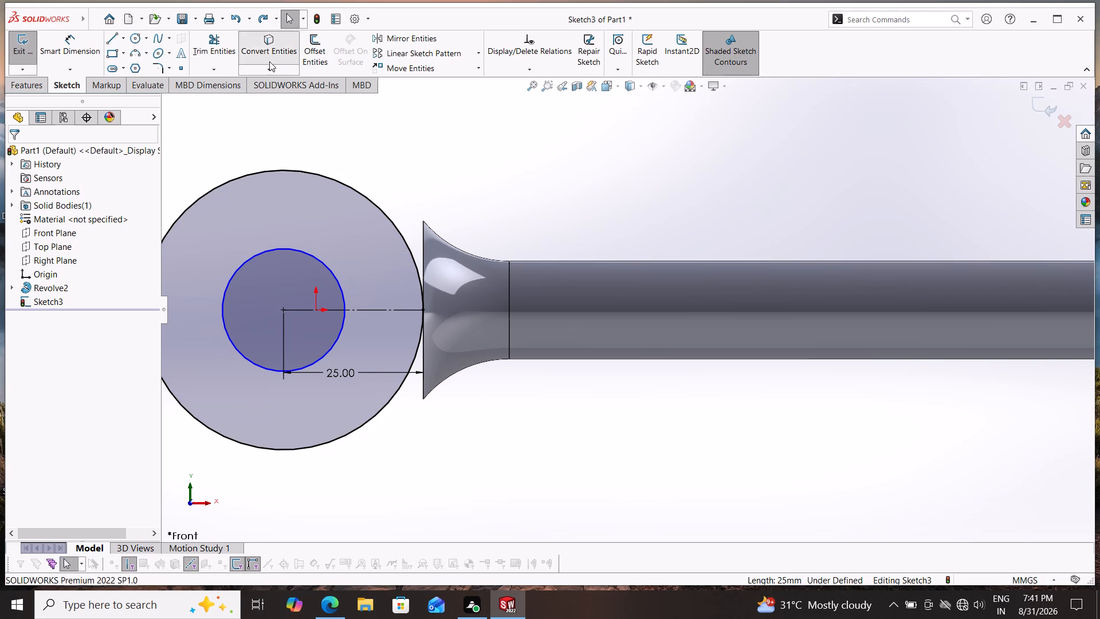
pyautogui.click(455, 247)
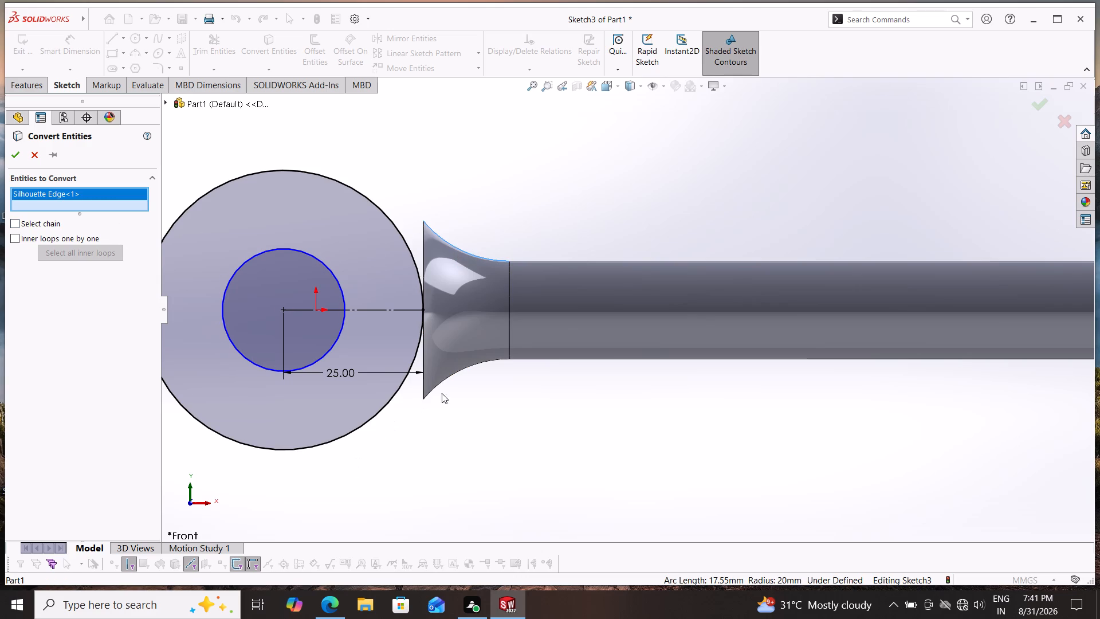
pyautogui.click(436, 388)
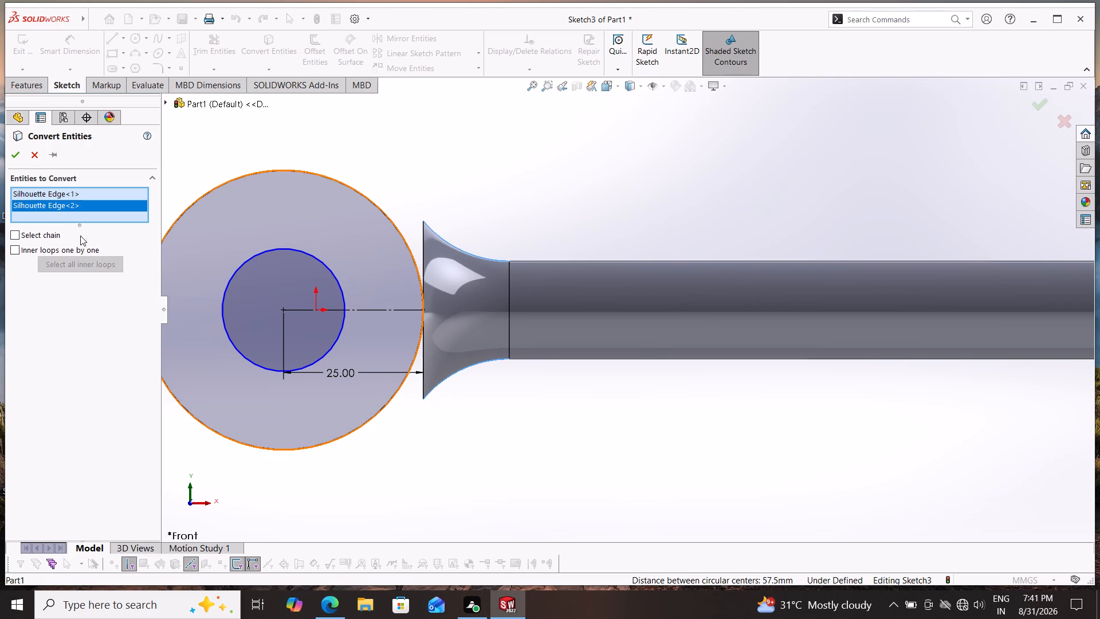
pyautogui.click(18, 154)
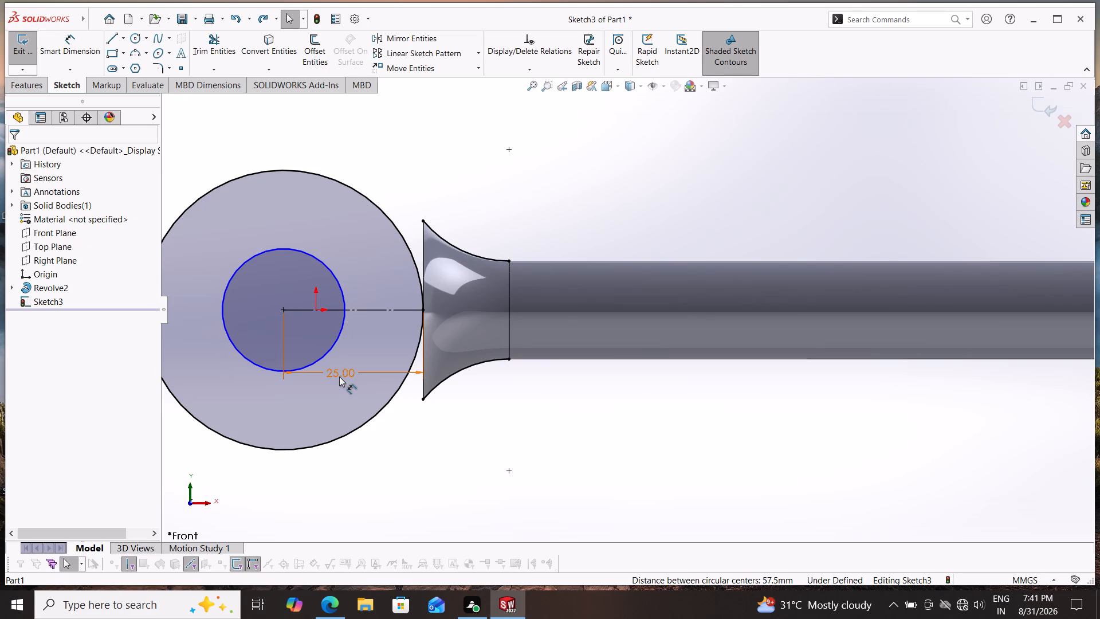
# Delete the 25 mm dimension from the horizontal construction line.
pyautogui.click(339, 377)
pyautogui.press('Delete')
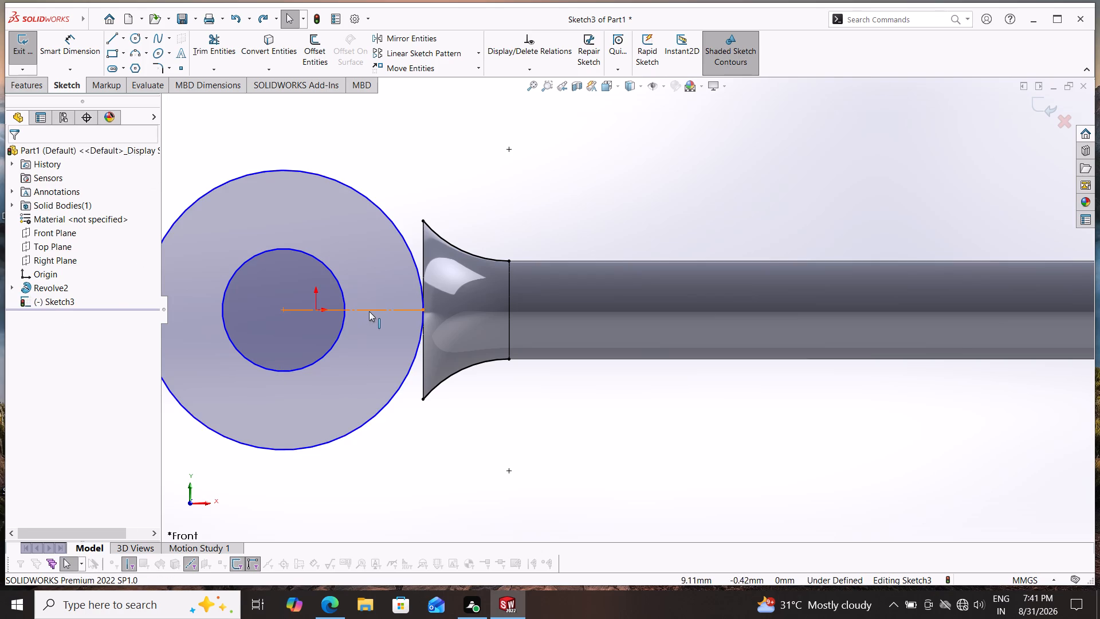
# Delete the horizontal construction line between the hub circles' centre and the arm's flared end.
pyautogui.click(371, 309)
pyautogui.press('Delete')
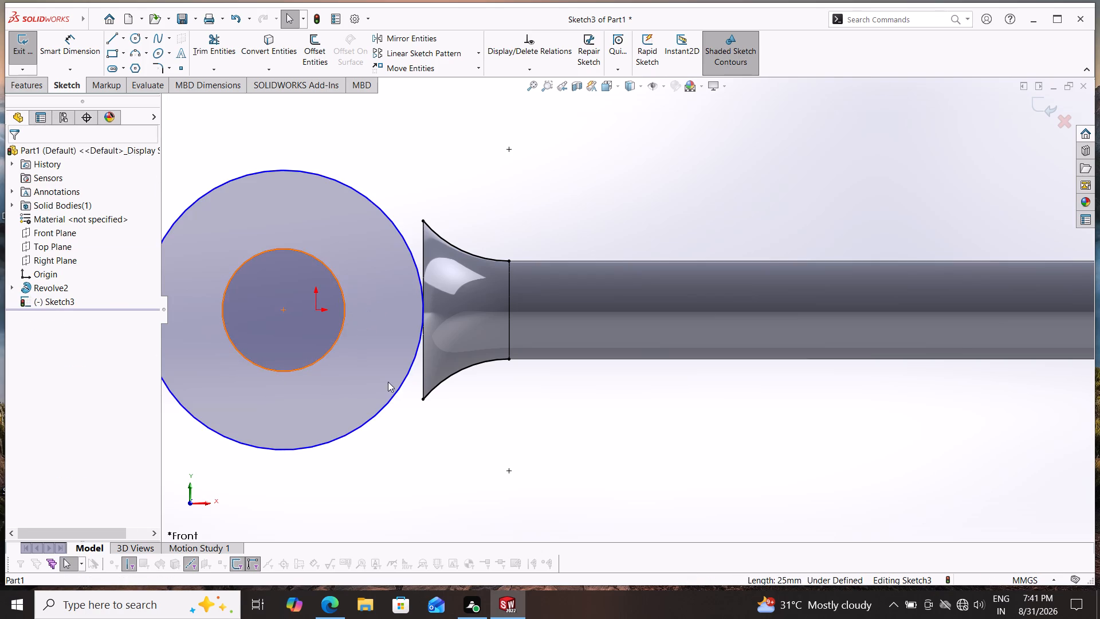
# Make the outer hub circle tangent to the upper converted arc of the arm's flare.
pyautogui.keyDown('shift'); pyautogui.click(382, 210); pyautogui.keyUp('shift')
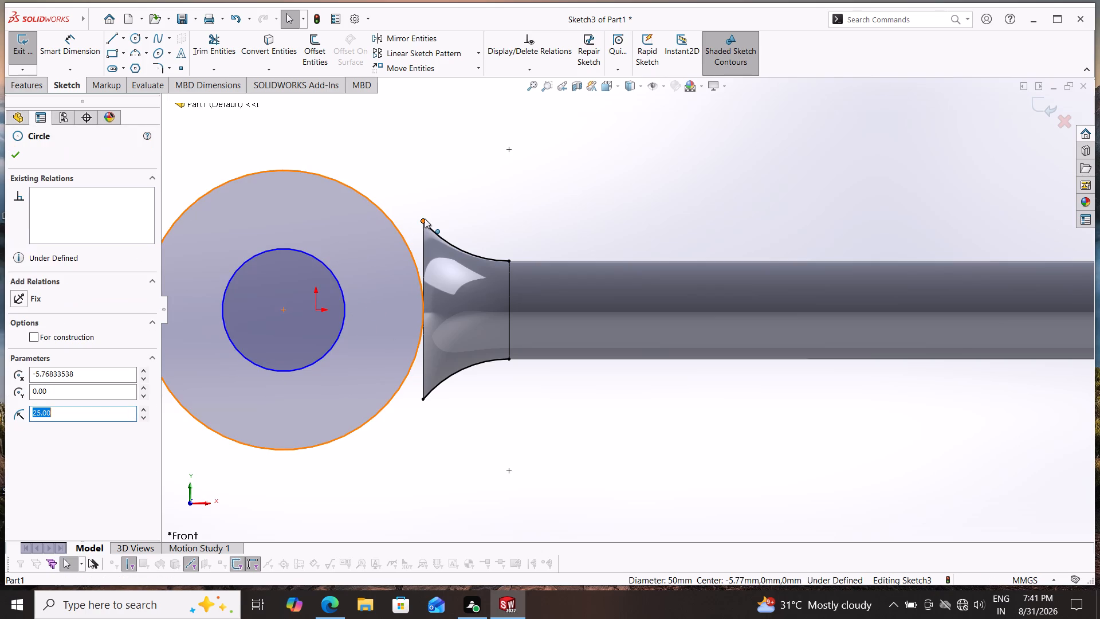
pyautogui.keyDown('shift'); pyautogui.click(436, 233); pyautogui.keyUp('shift')
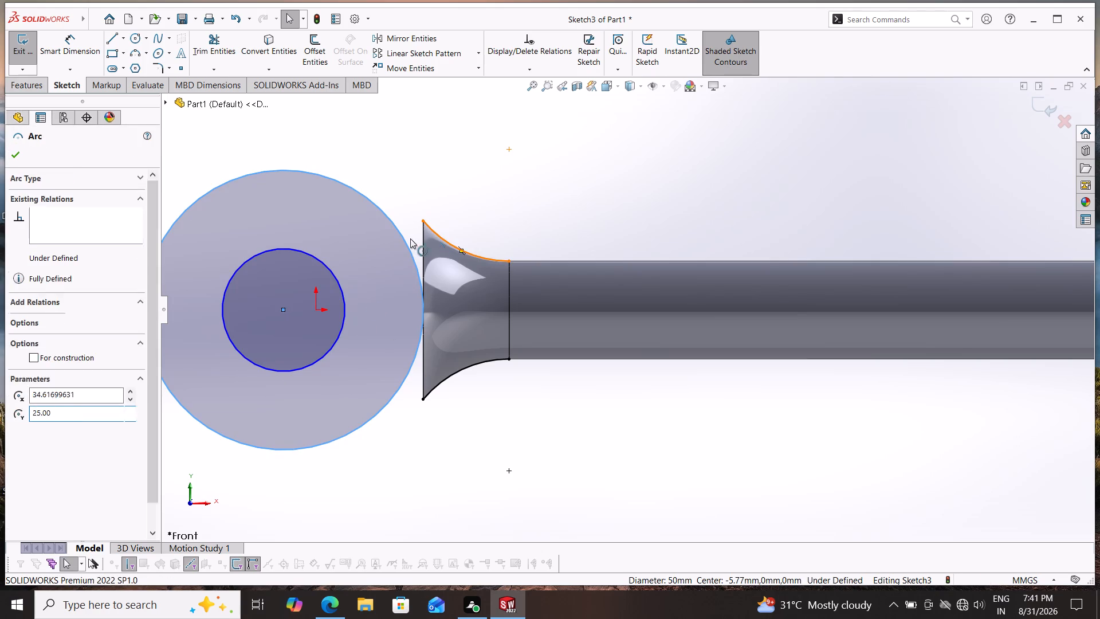
pyautogui.click(40, 371)
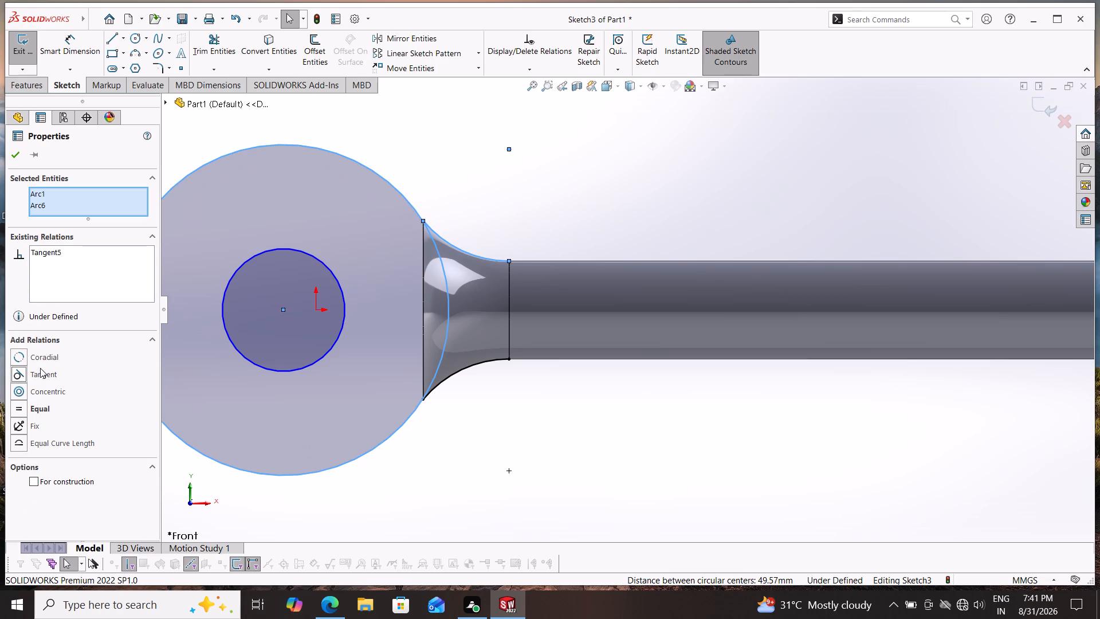
pyautogui.click(17, 149)
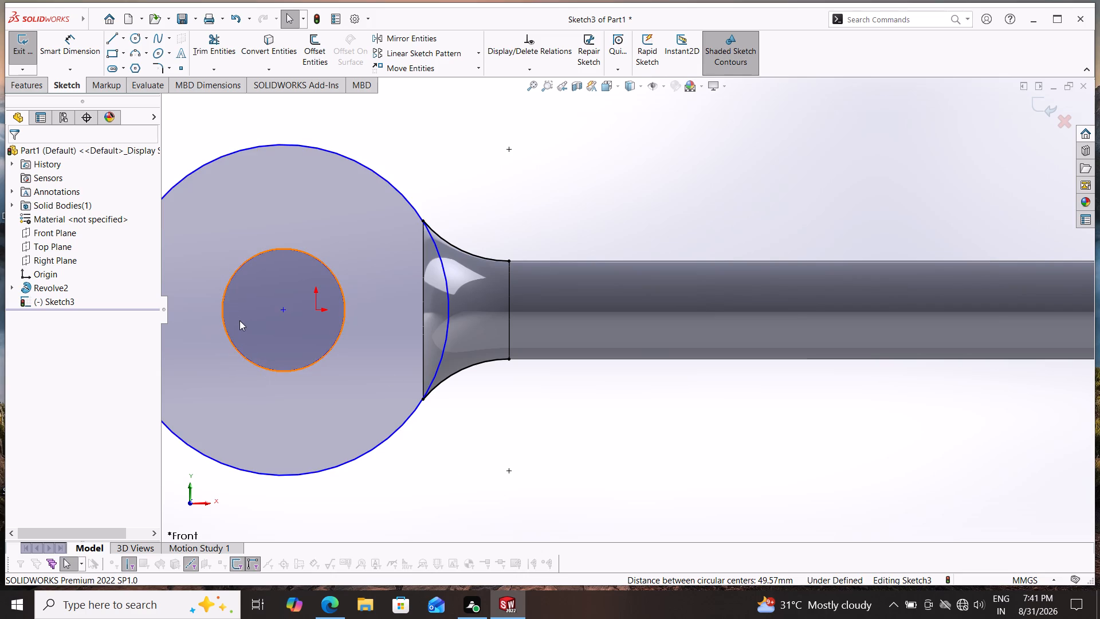
# Dimension the inner hub circle's diameter as 20 mm.
pyautogui.click(69, 30)
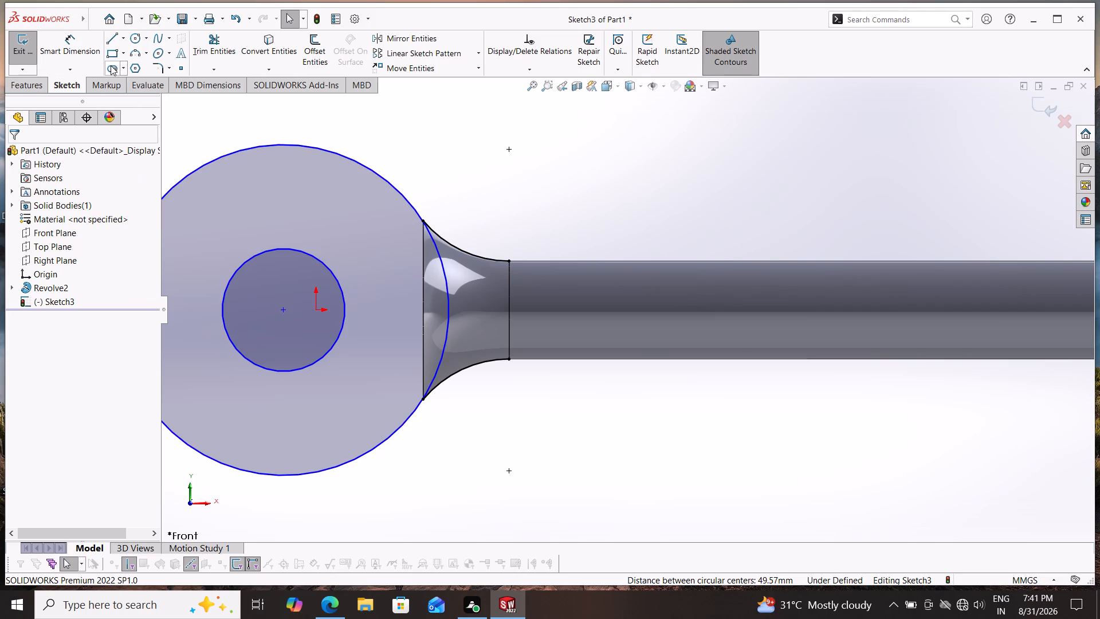
pyautogui.click(69, 40)
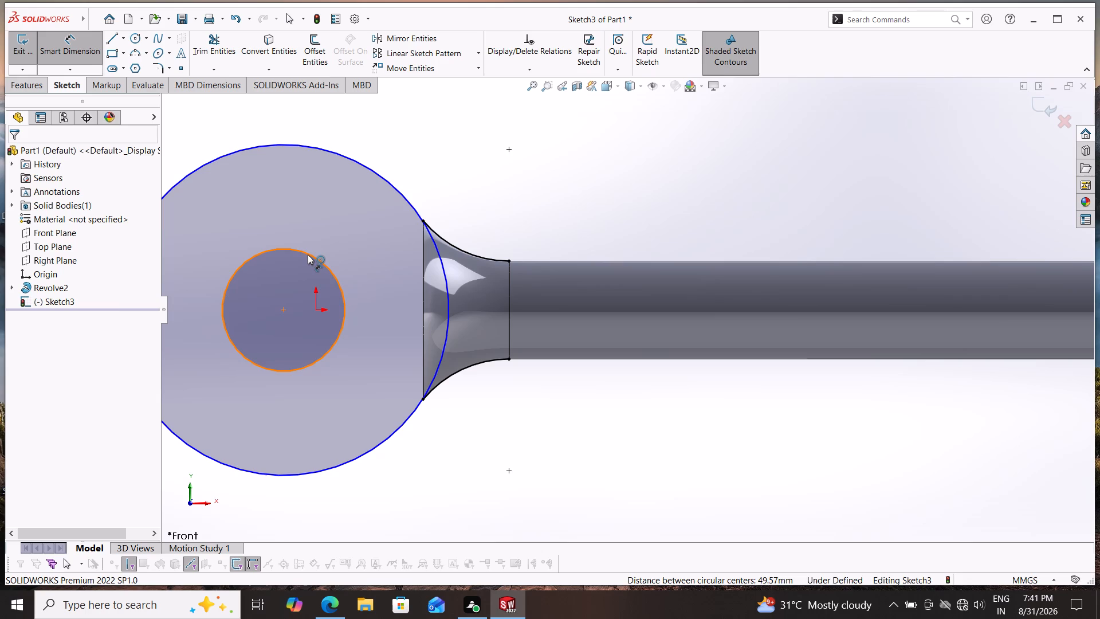
pyautogui.click(308, 254)
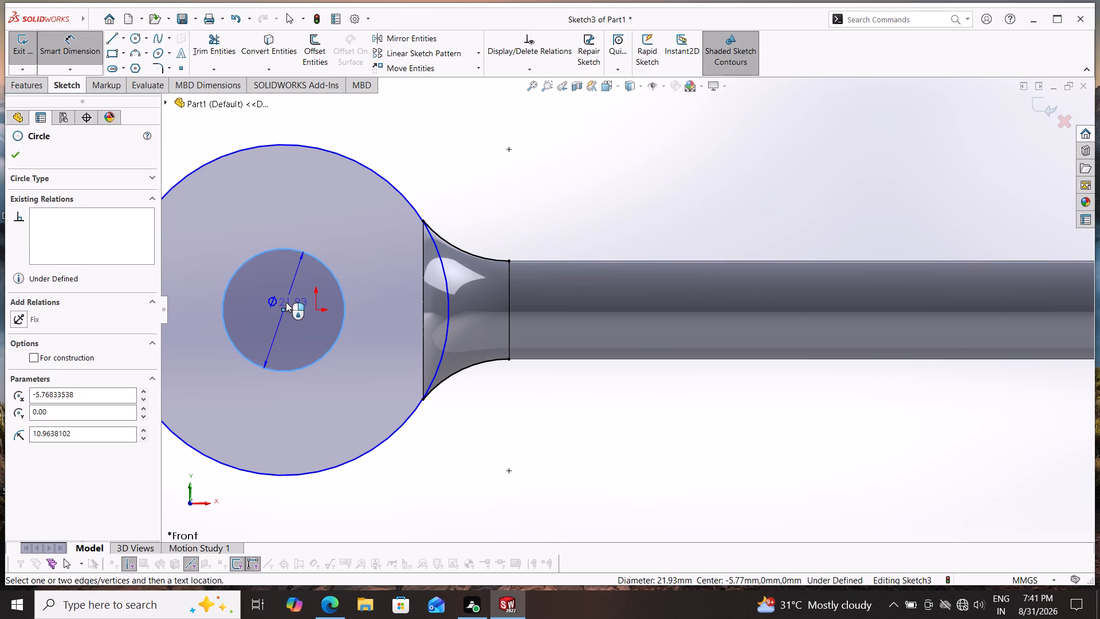
pyautogui.click(282, 302)
pyautogui.write('20')
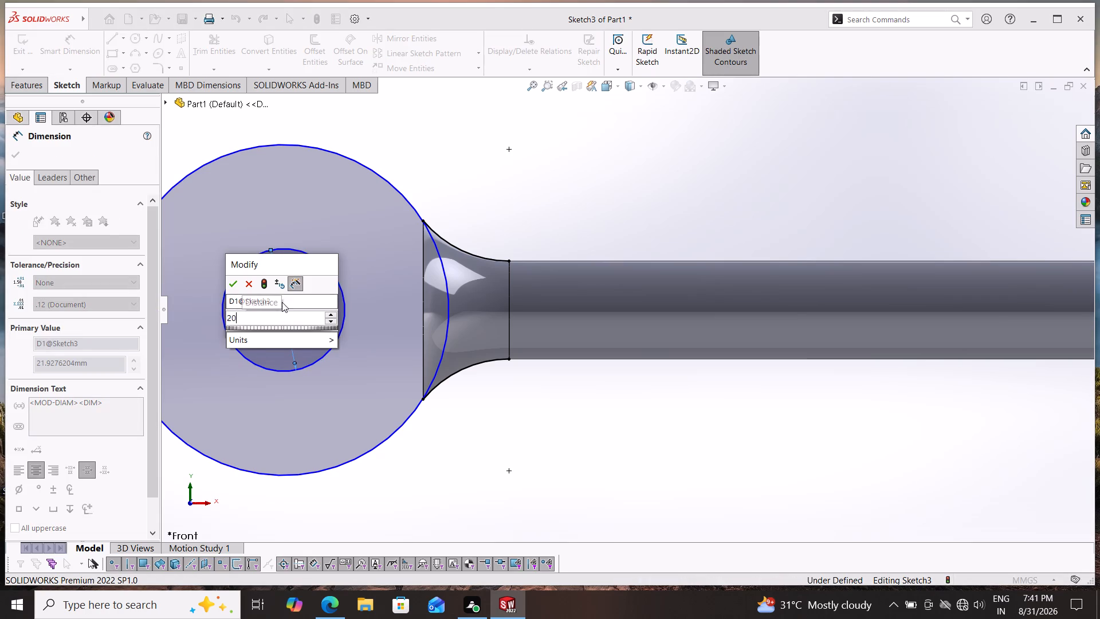
pyautogui.press('Return')
pyautogui.press('Escape')
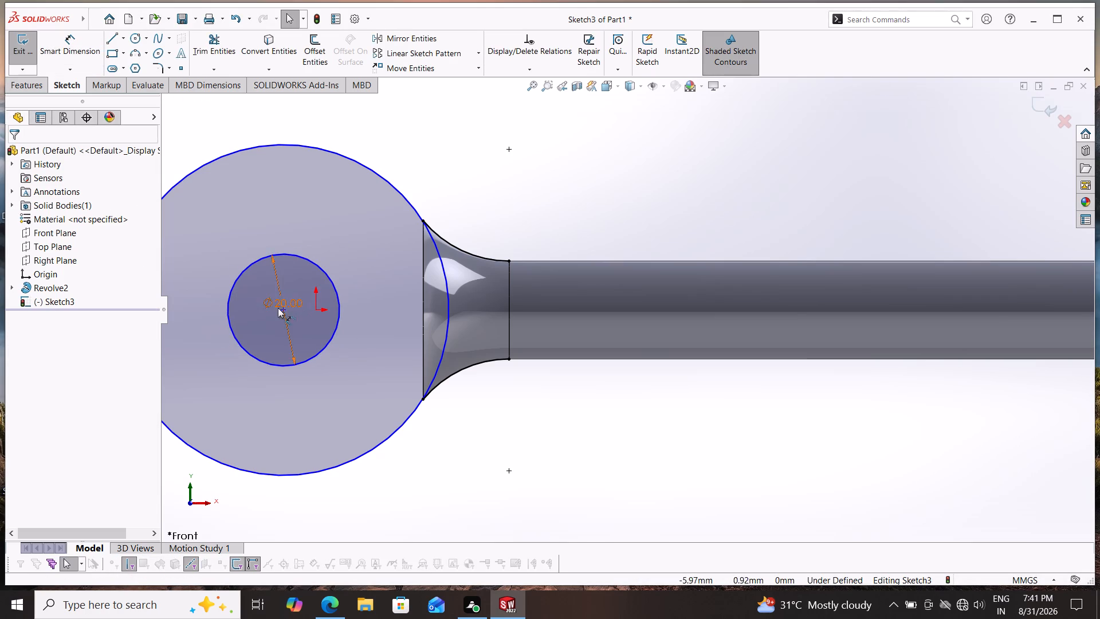
pyautogui.press('Escape')
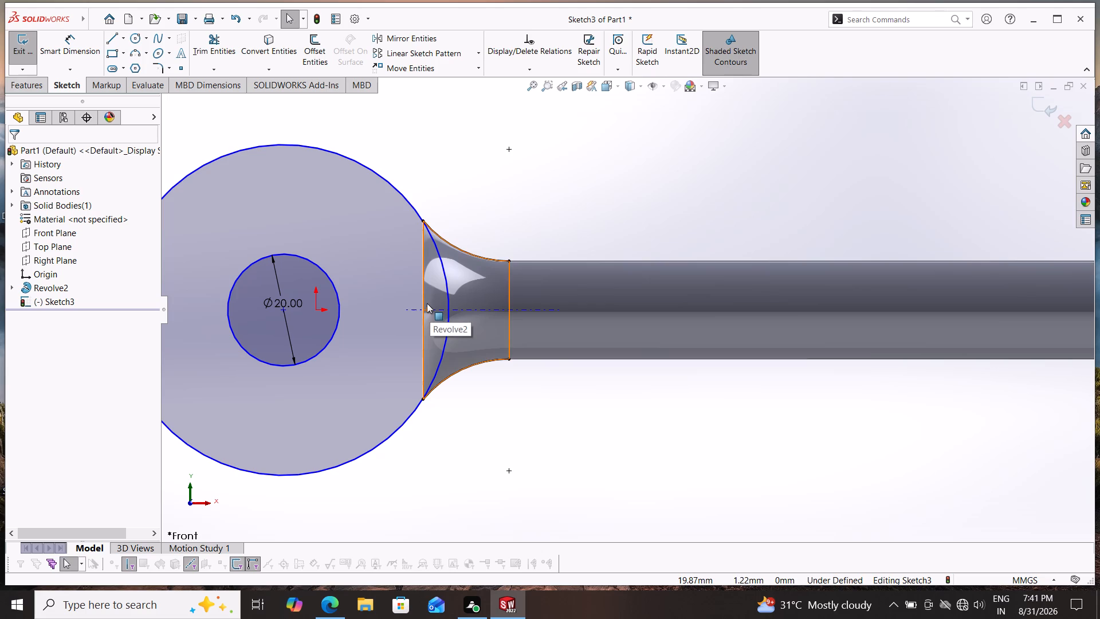
# Sketch a horizontal line about 14.7 mm long from the hub circles' centre towards the arm, ending beyond the inner circle.
pyautogui.click(112, 38)
pyautogui.click(282, 311)
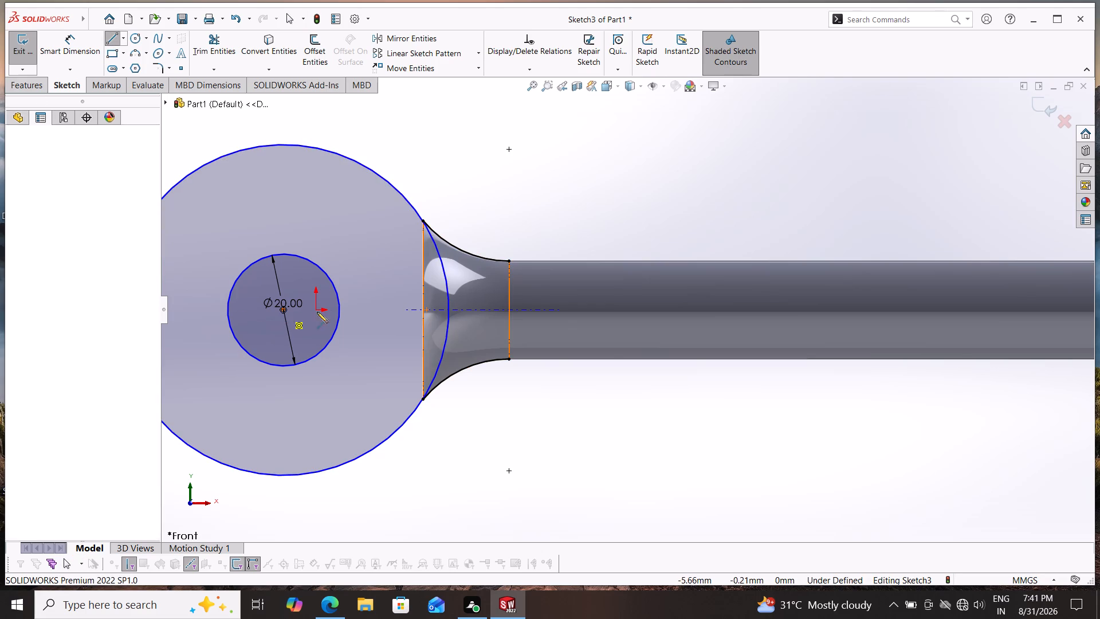
pyautogui.click(366, 311)
pyautogui.press('Escape')
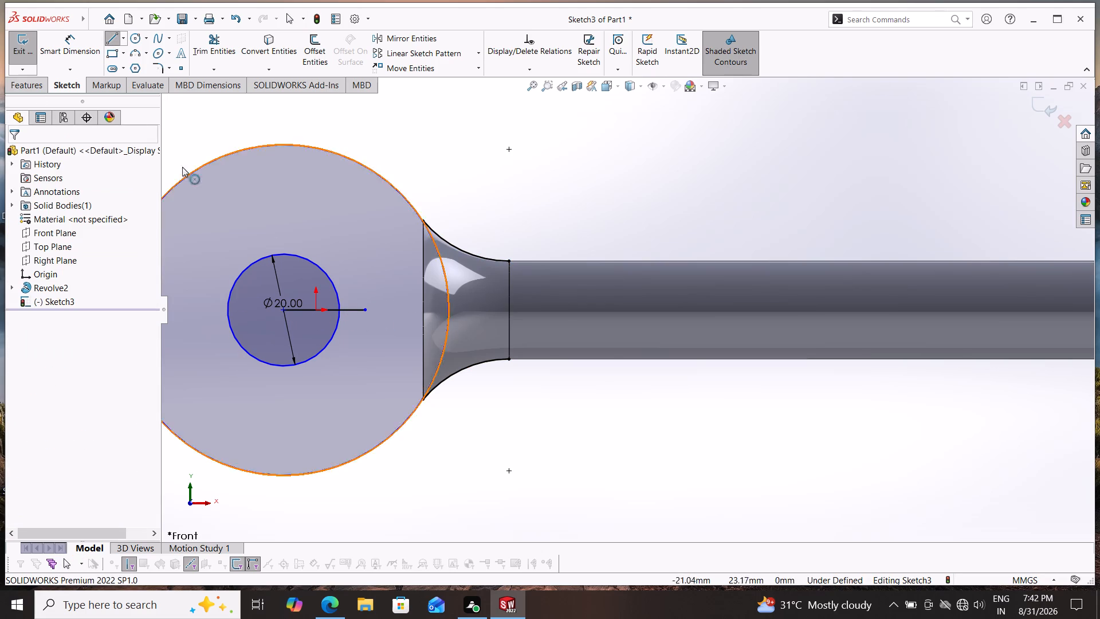
# Offset the horizontal line 2 mm in both directions, keeping the offset dimensions.
pyautogui.click(322, 45)
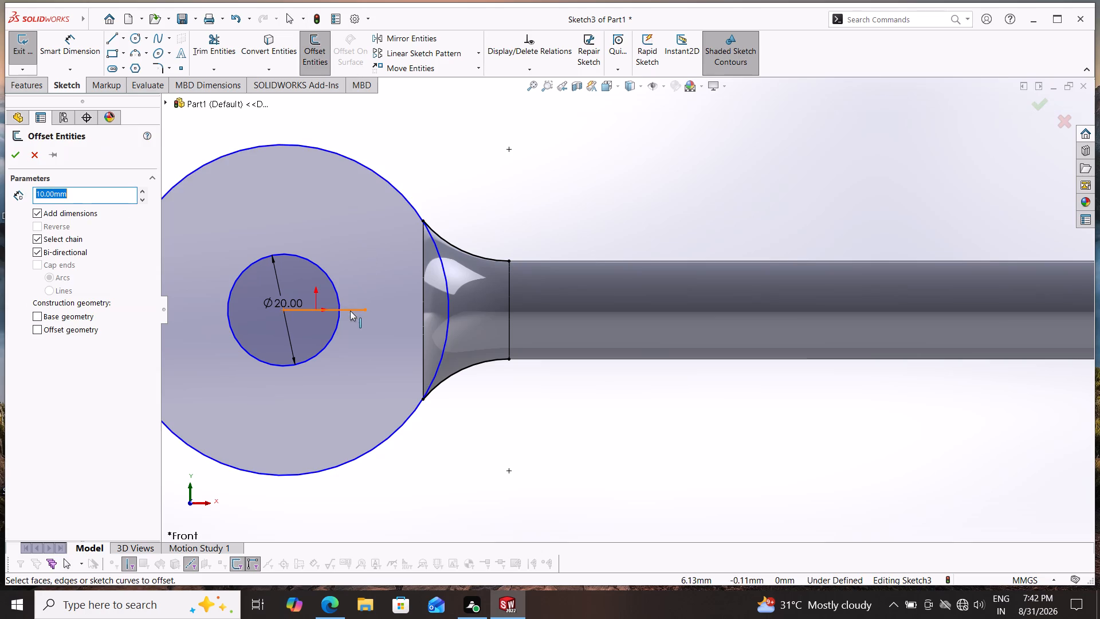
pyautogui.click(351, 311)
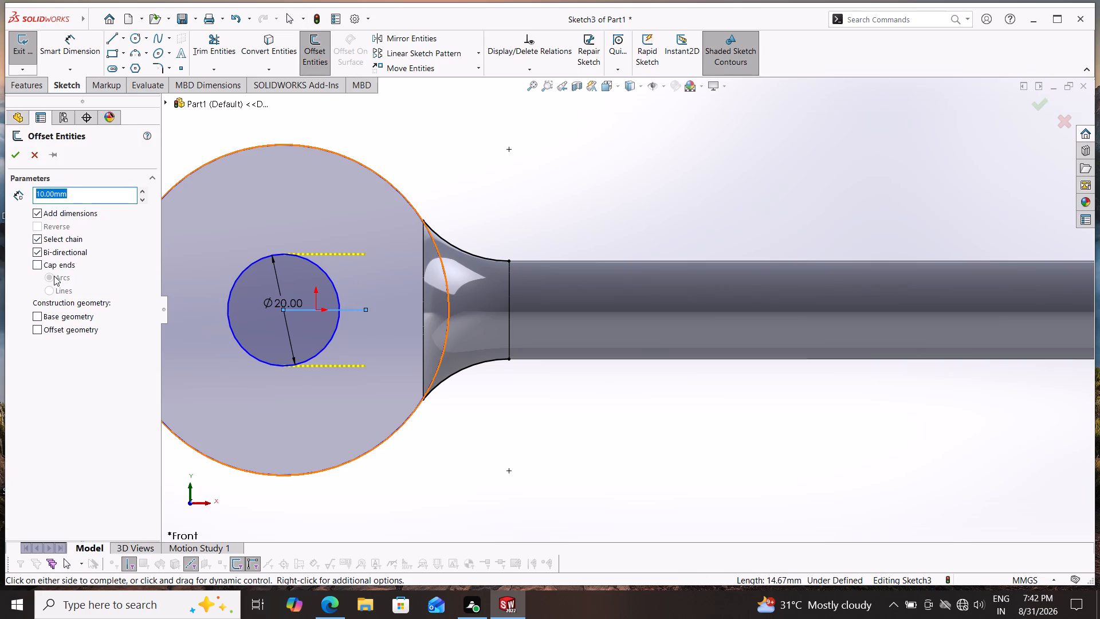
pyautogui.press('2')
pyautogui.press('Return')
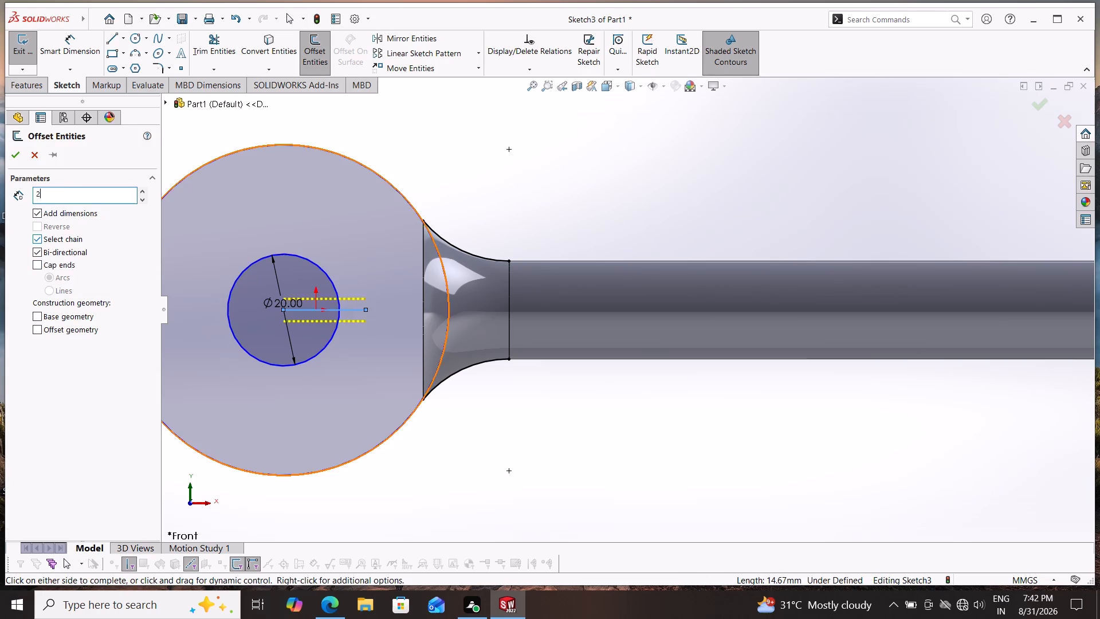
pyautogui.click(10, 157)
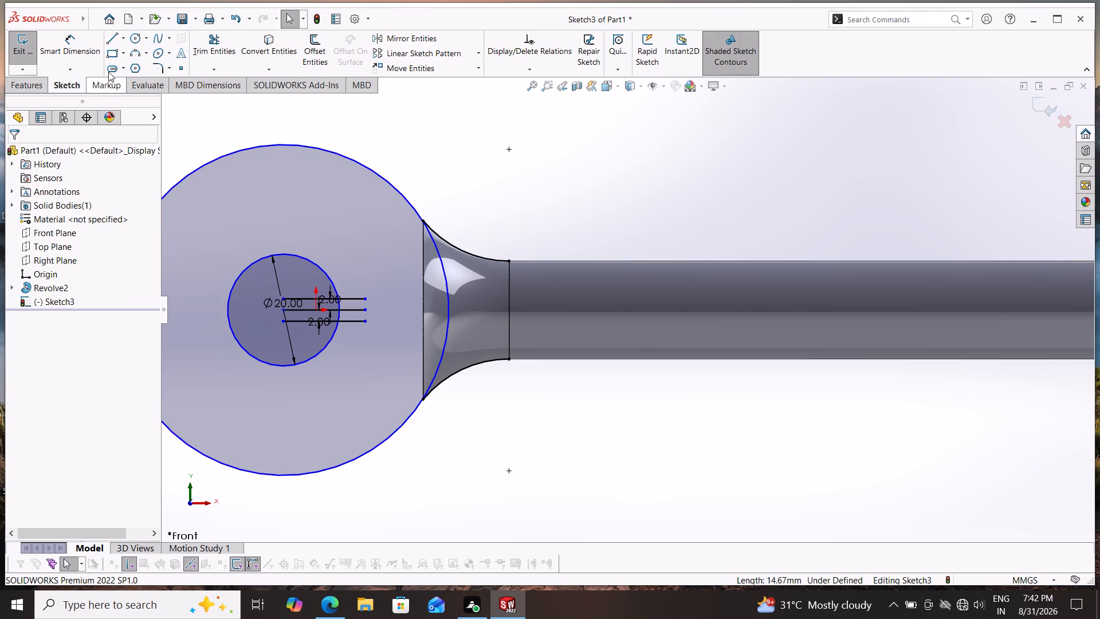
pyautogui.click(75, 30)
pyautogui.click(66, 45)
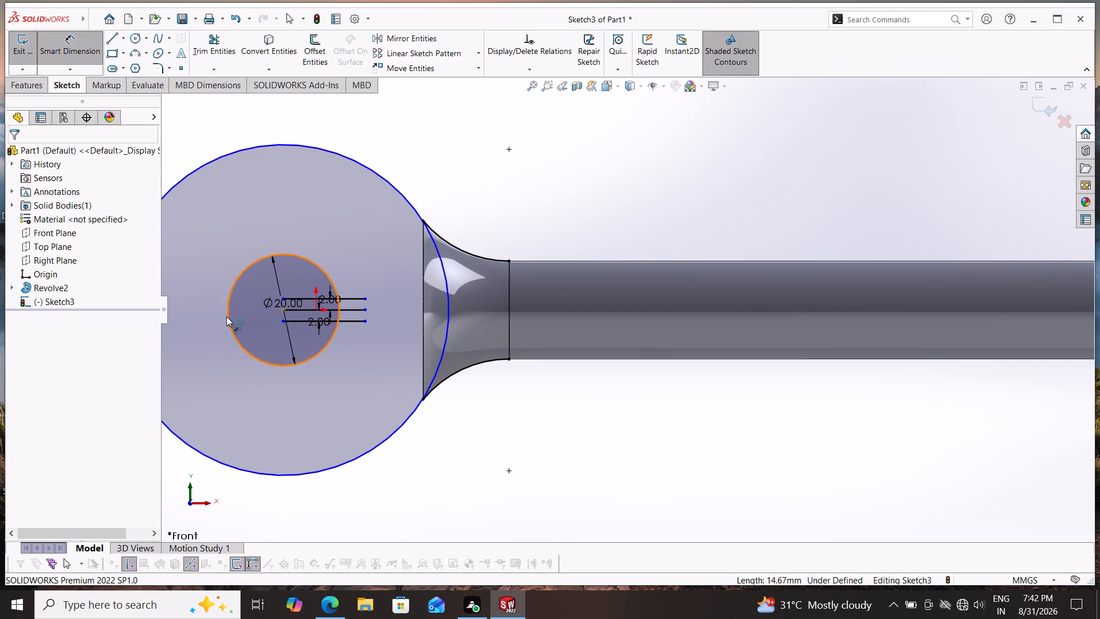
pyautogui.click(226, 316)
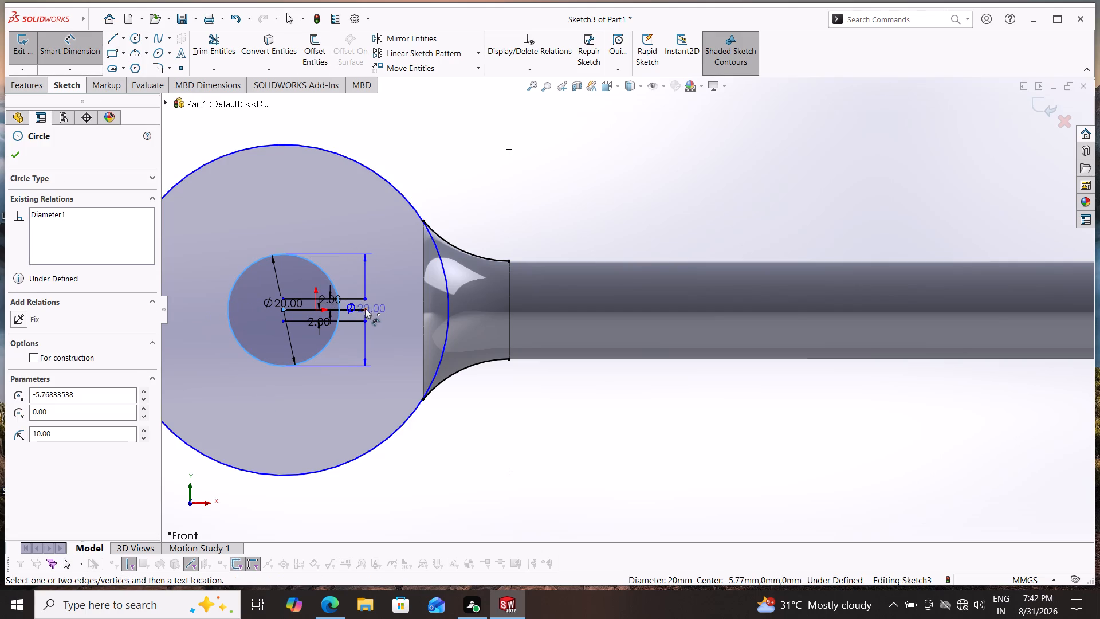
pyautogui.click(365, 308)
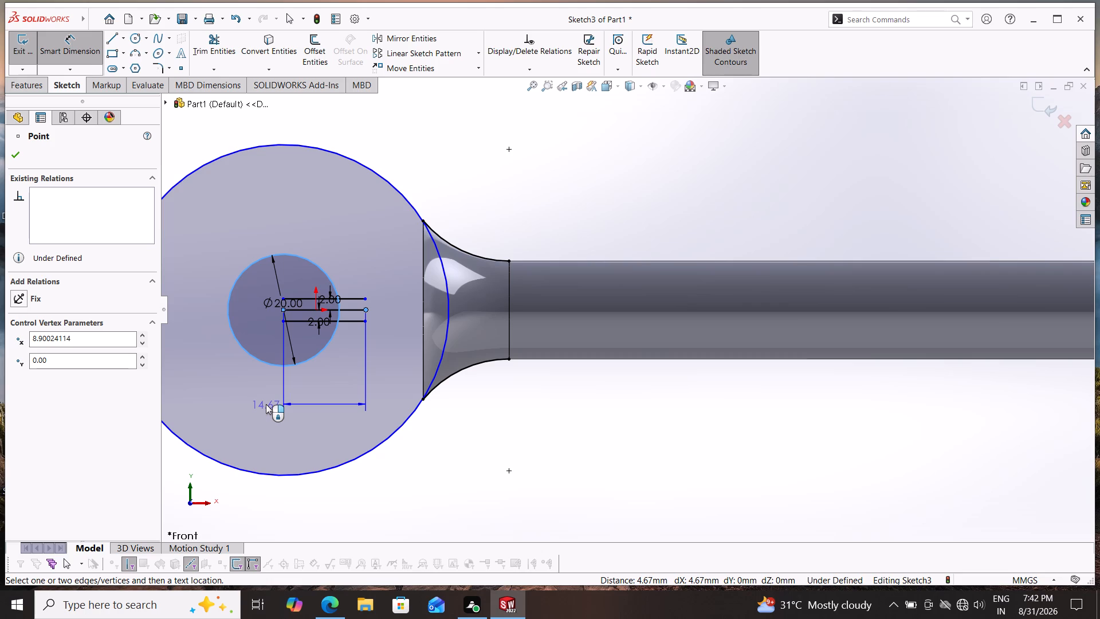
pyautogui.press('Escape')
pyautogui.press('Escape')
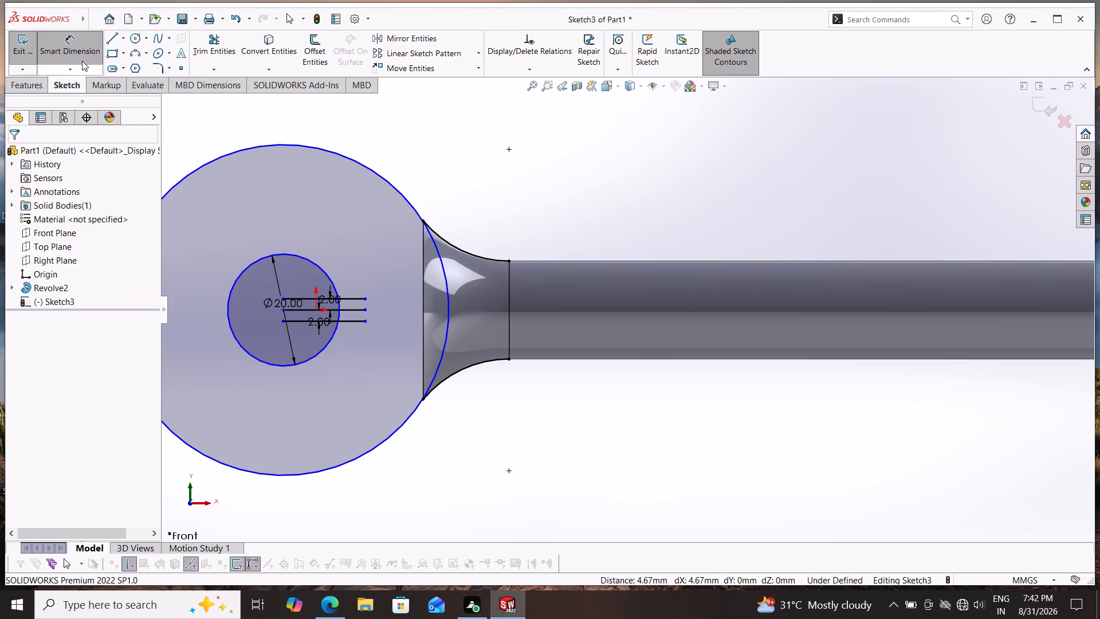
# Sketch a horizontal line about 1.3 mm long inward from the inner circle's quadrant point opposite the arm.
pyautogui.click(111, 36)
pyautogui.click(229, 311)
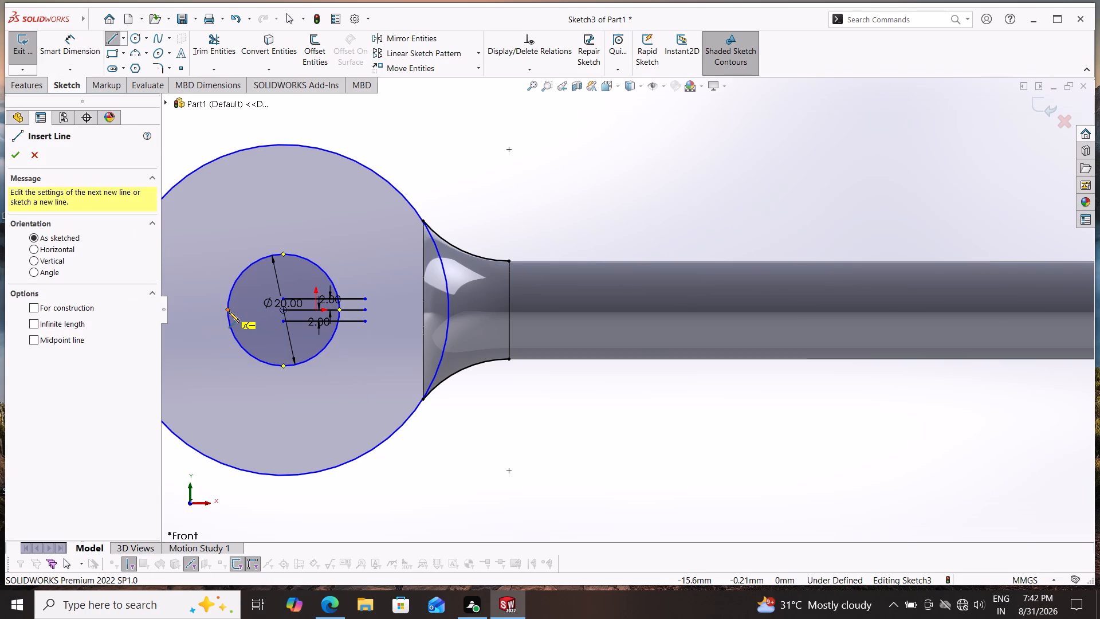
pyautogui.click(235, 311)
pyautogui.press('Escape')
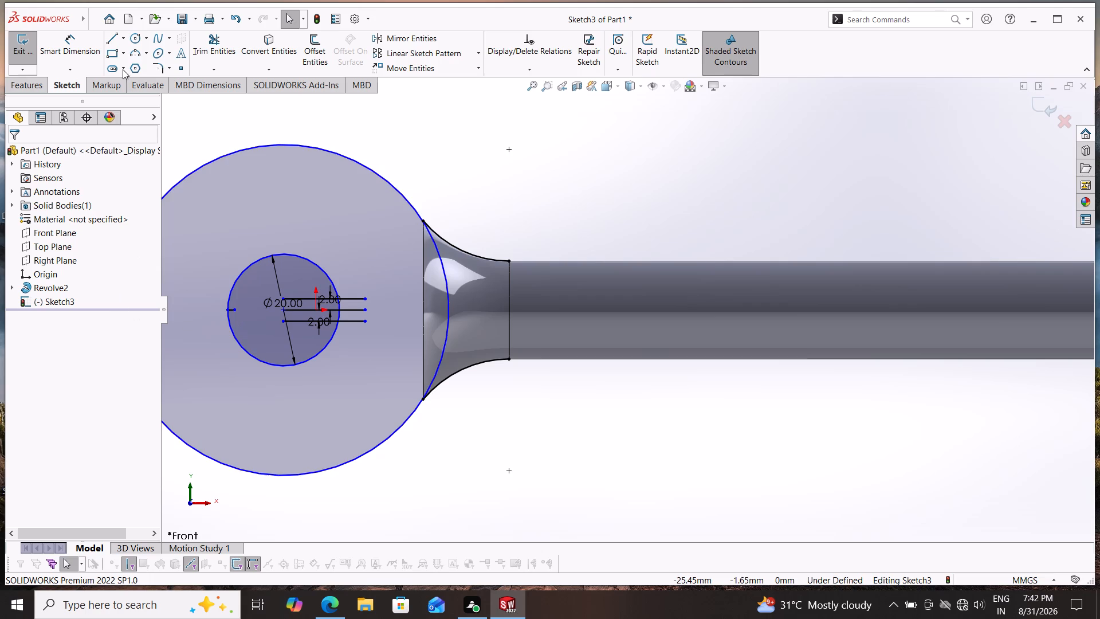
# Dimension the horizontal distance from the inner circle's far quadrant point to the middle keyway line's outer end as 23 mm.
pyautogui.click(68, 43)
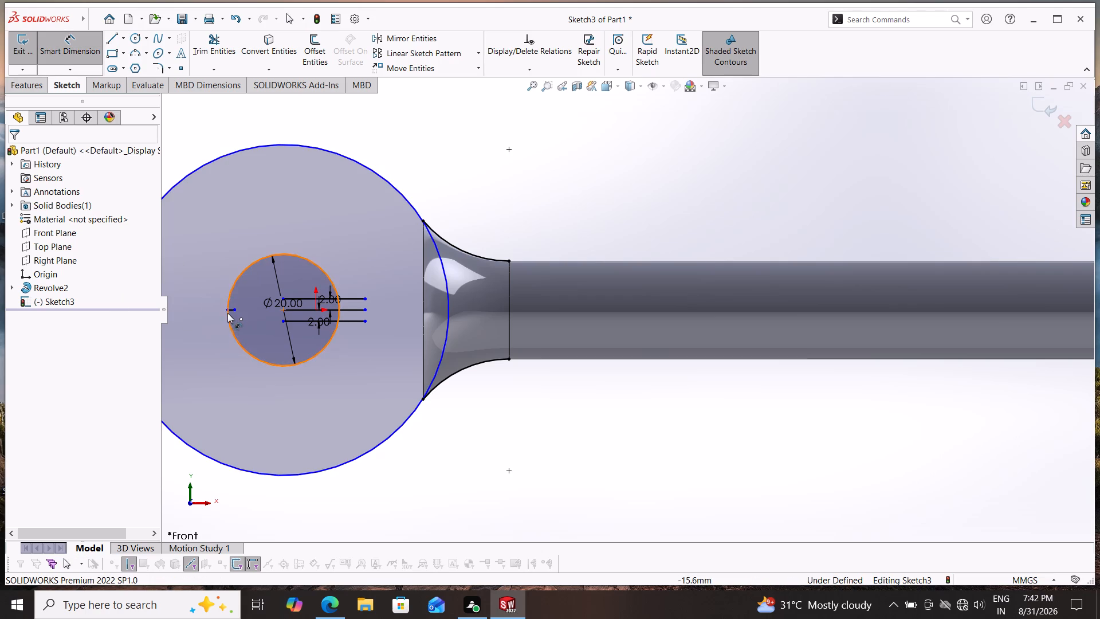
pyautogui.click(225, 310)
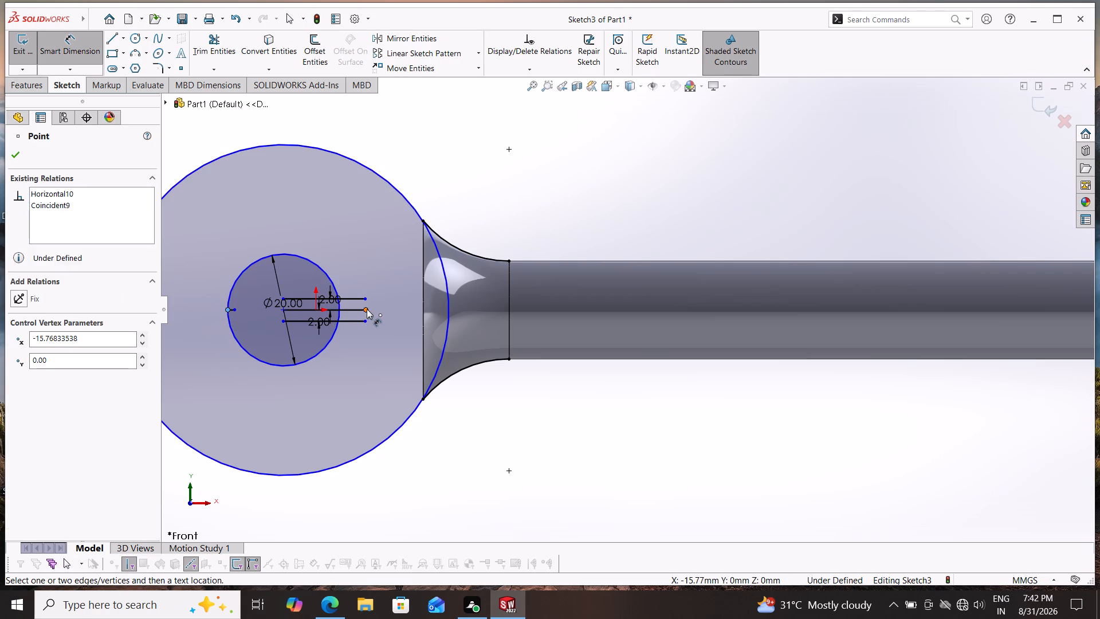
pyautogui.click(367, 309)
pyautogui.click(305, 402)
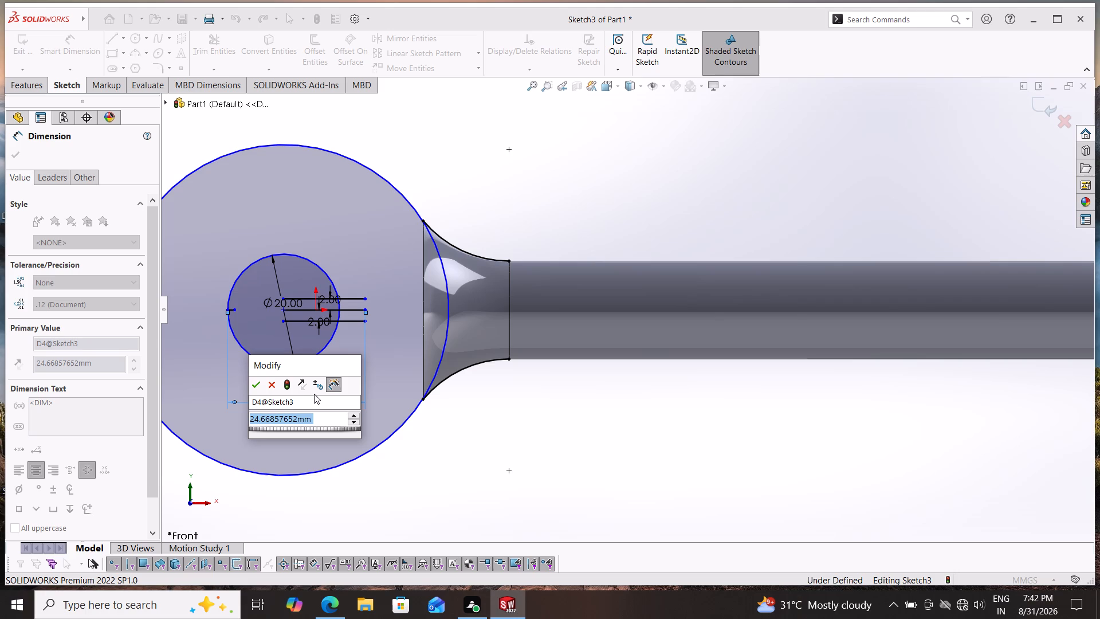
pyautogui.write('23')
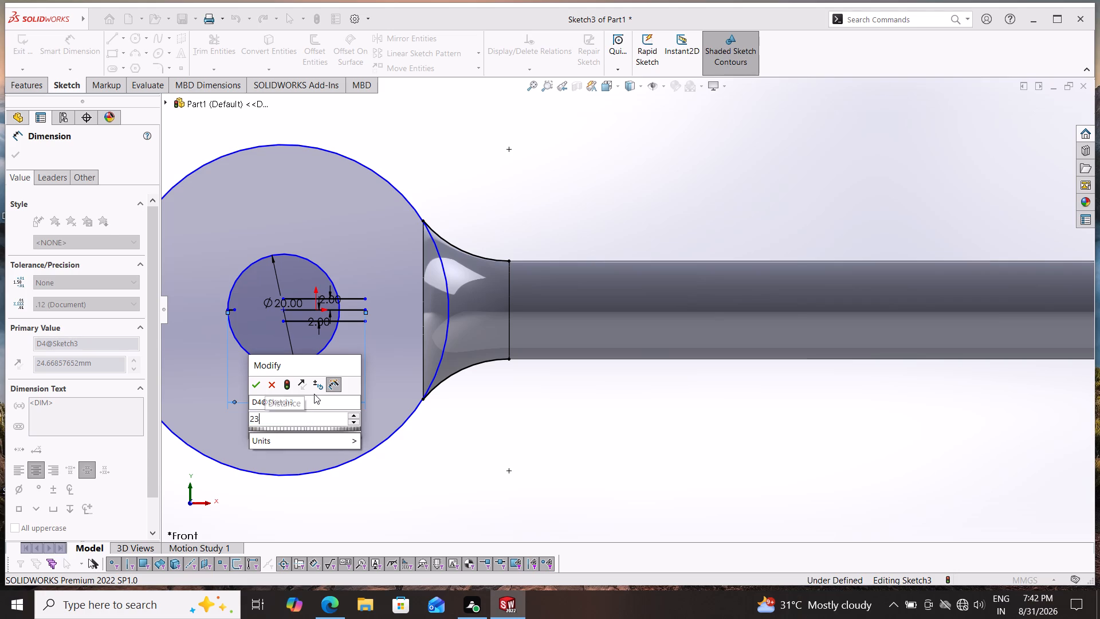
pyautogui.press('Return')
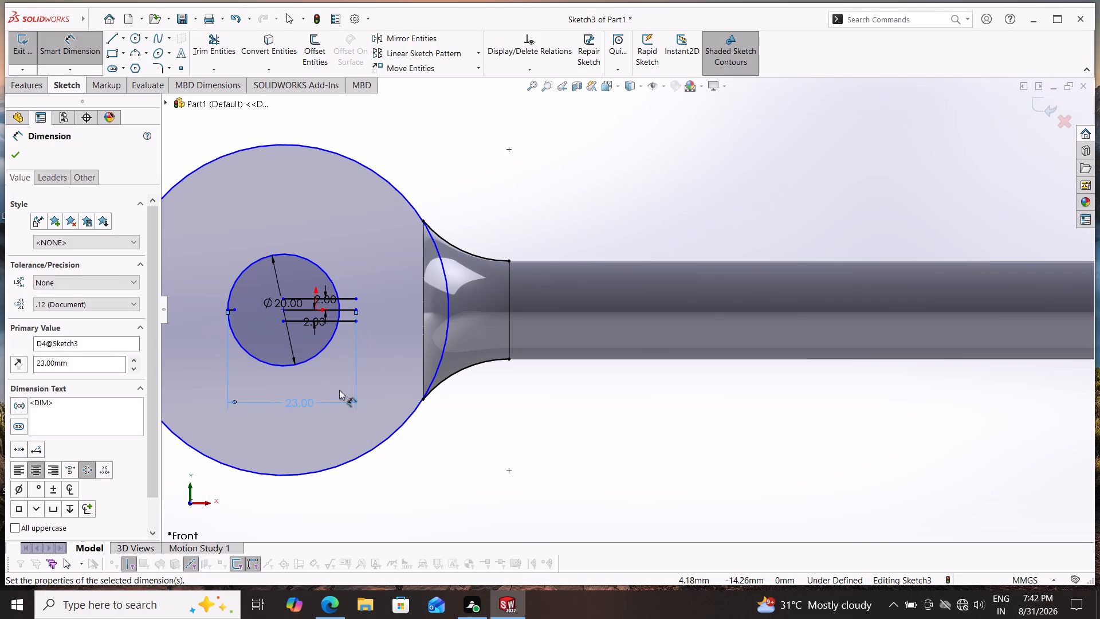
pyautogui.press('Escape')
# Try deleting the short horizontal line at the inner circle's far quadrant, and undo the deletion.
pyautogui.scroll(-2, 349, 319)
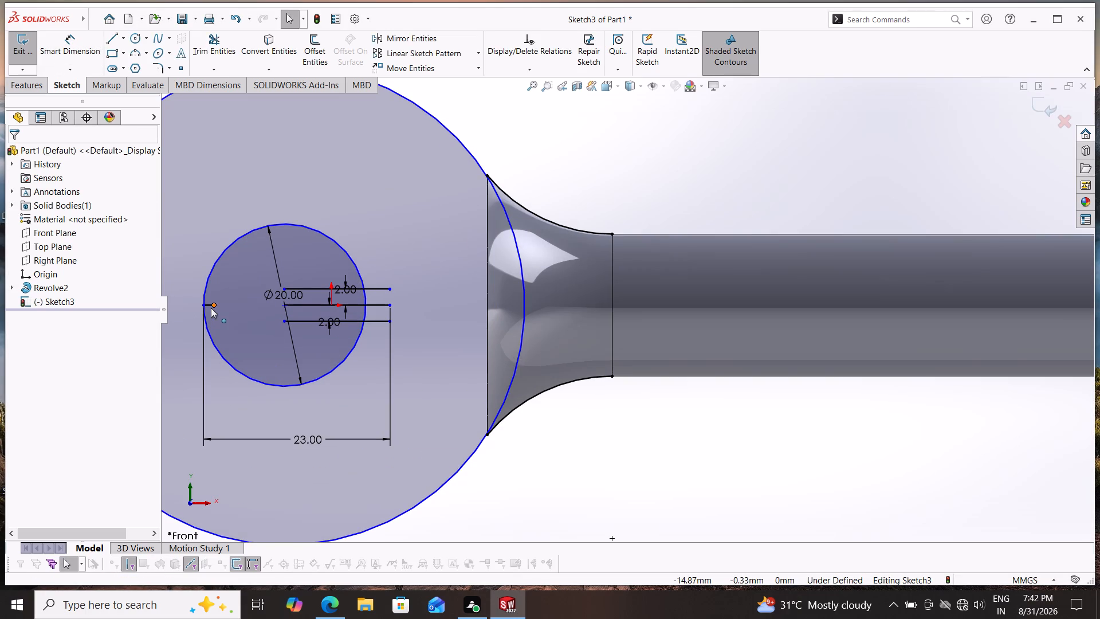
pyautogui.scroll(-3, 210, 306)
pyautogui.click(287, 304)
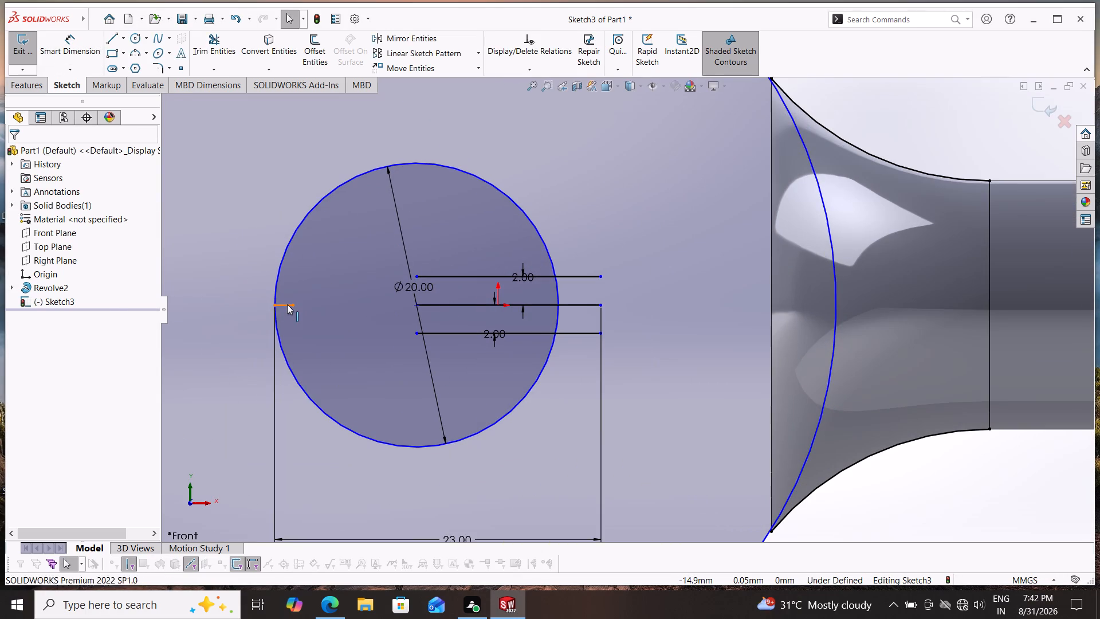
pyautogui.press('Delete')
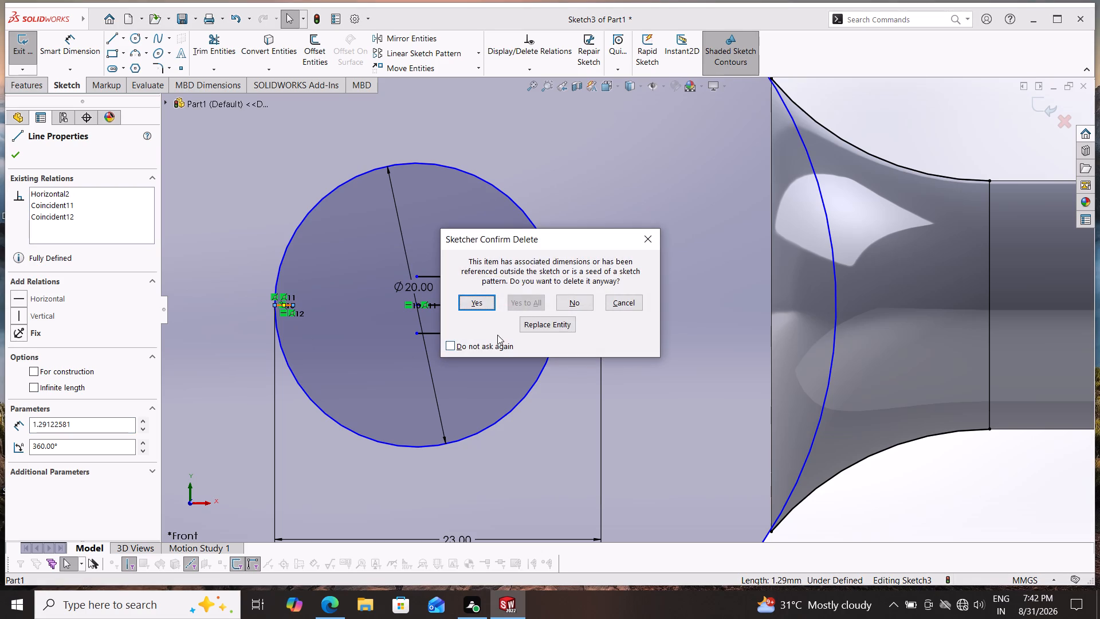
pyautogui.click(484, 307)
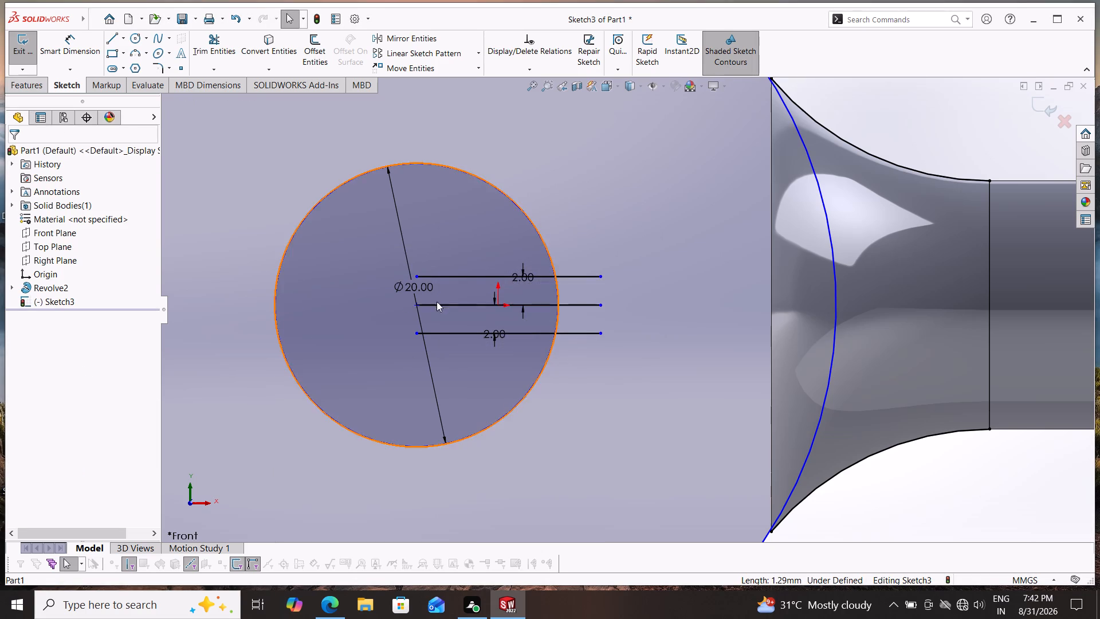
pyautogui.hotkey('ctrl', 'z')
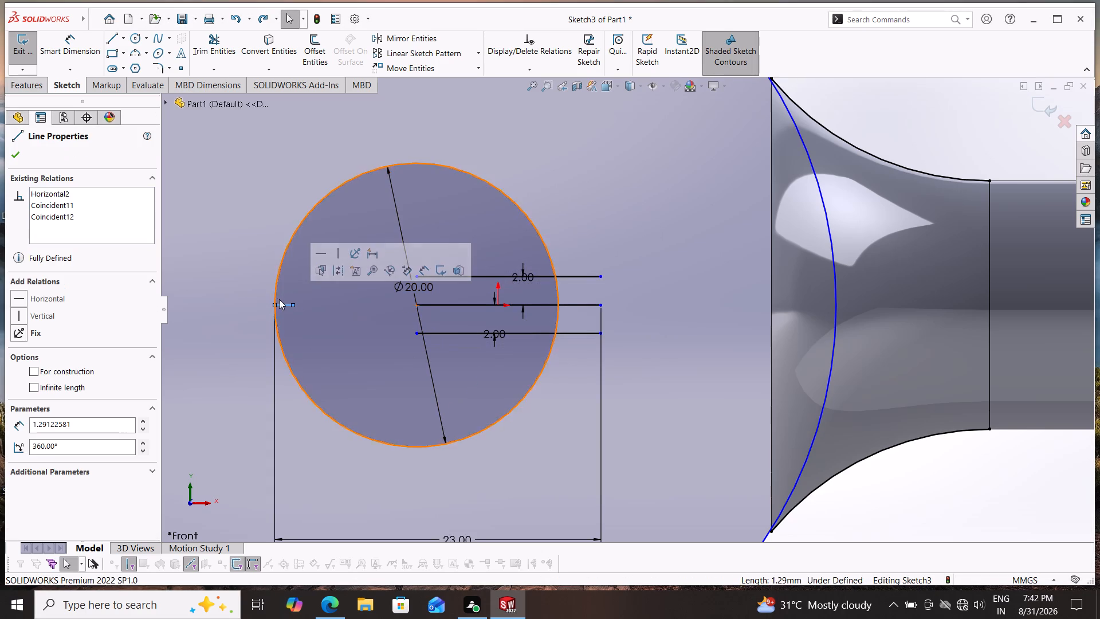
# Convert the short horizontal line at the inner circle's far quadrant to construction geometry.
pyautogui.click(33, 369)
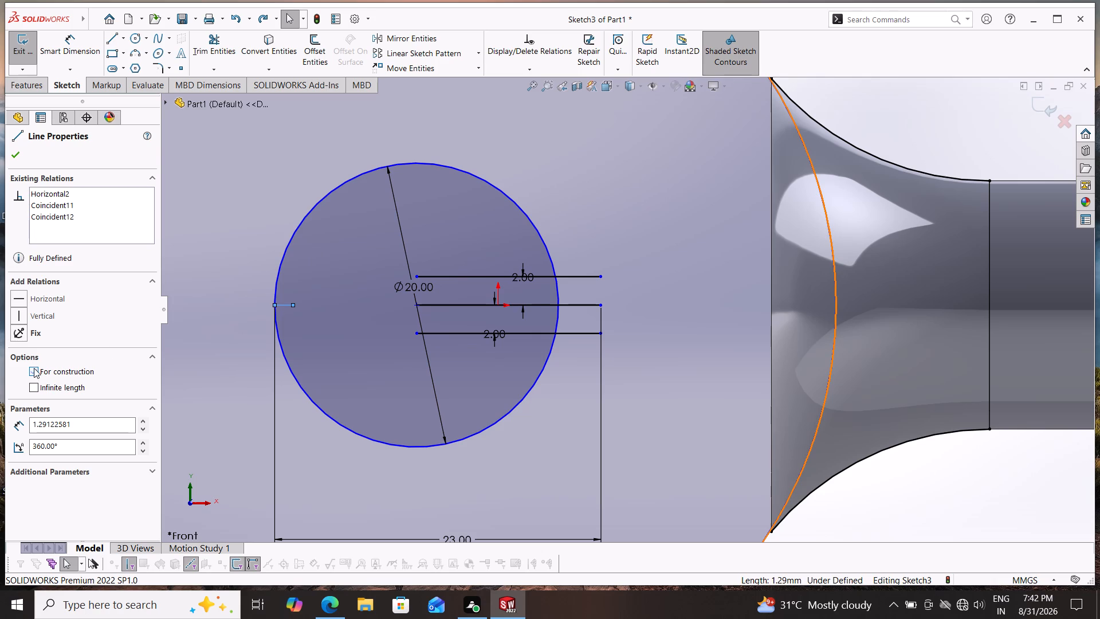
pyautogui.click(17, 153)
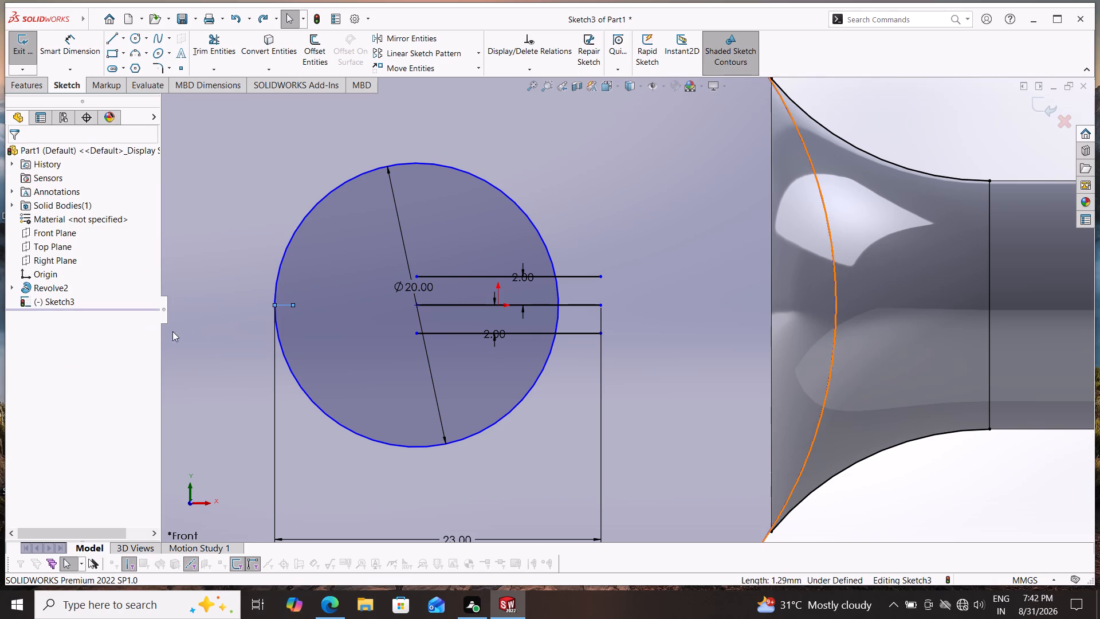
pyautogui.press('Escape')
pyautogui.press('Escape')
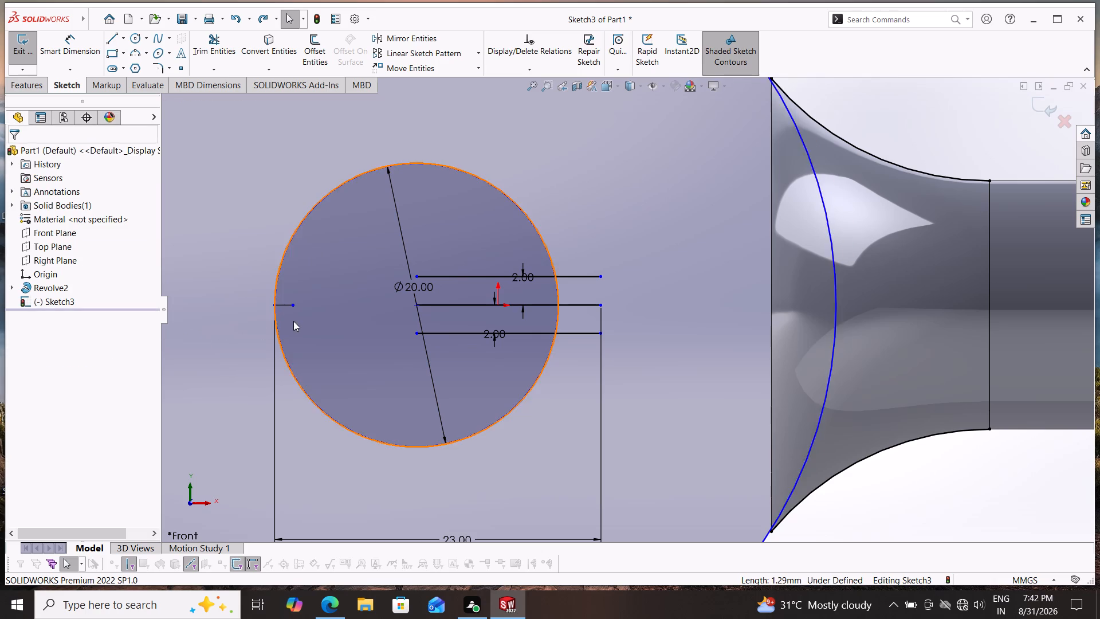
# Sketch a vertical line joining the outer ends of the two offset lines to close the keyway.
pyautogui.click(110, 36)
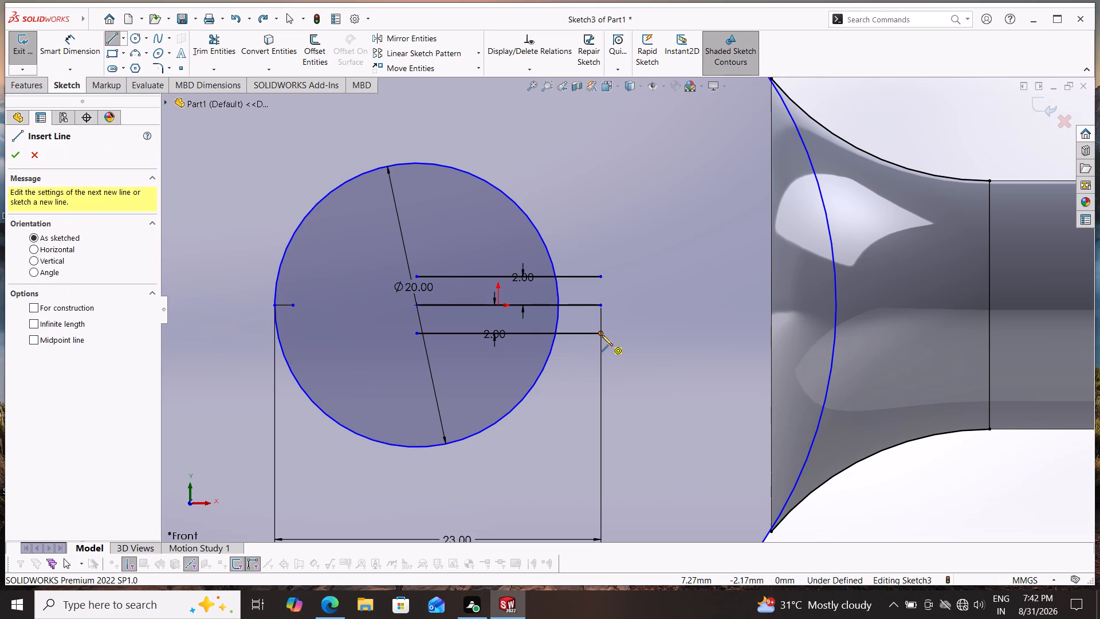
pyautogui.moveTo(602, 335); pyautogui.dragTo(603, 325)
pyautogui.click(603, 275)
pyautogui.press('Escape')
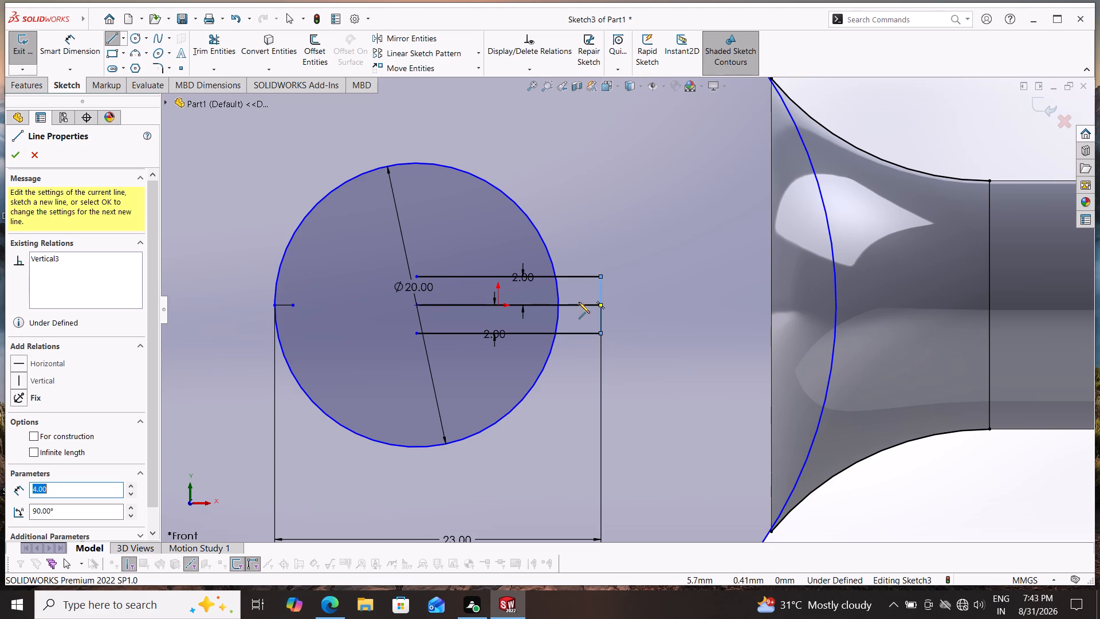
pyautogui.press('Escape')
# Convert the keyway's middle horizontal line to construction geometry.
pyautogui.click(580, 304)
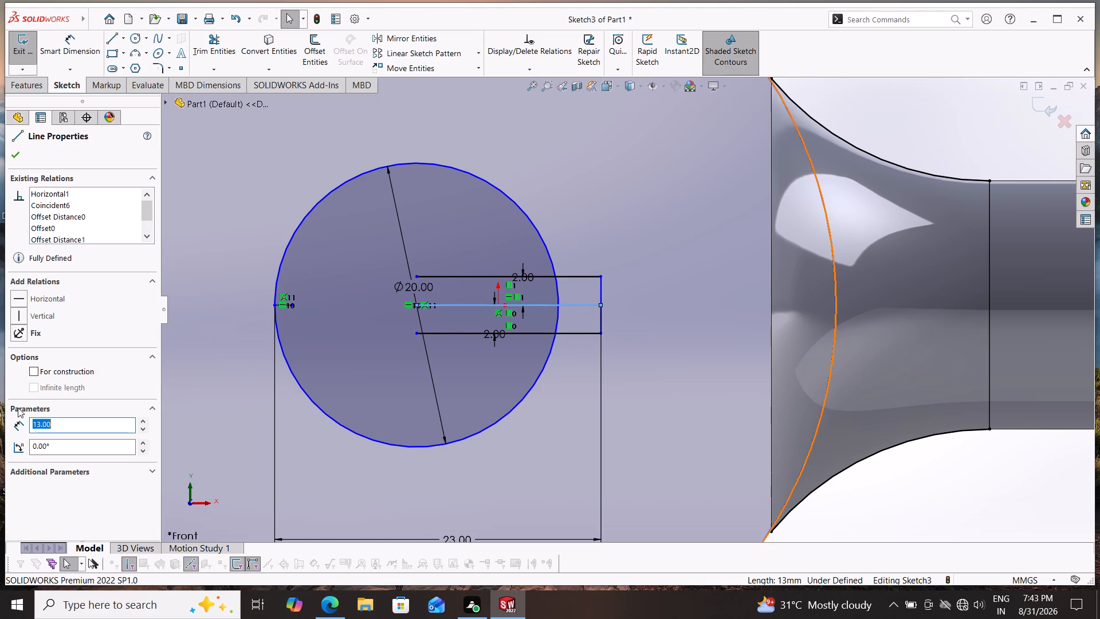
pyautogui.click(37, 367)
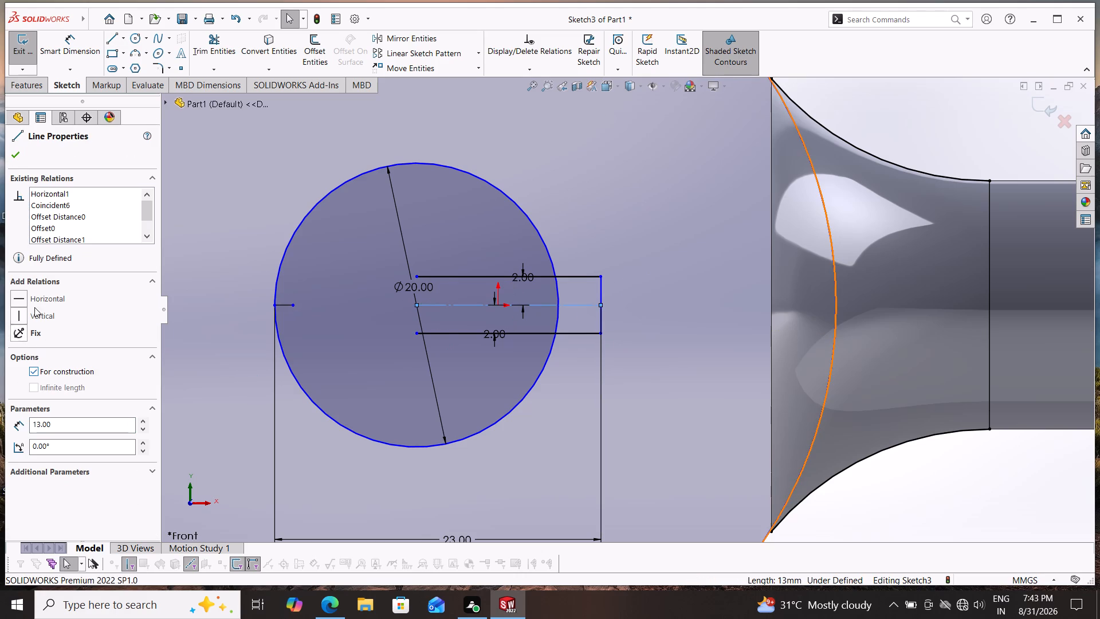
pyautogui.click(15, 158)
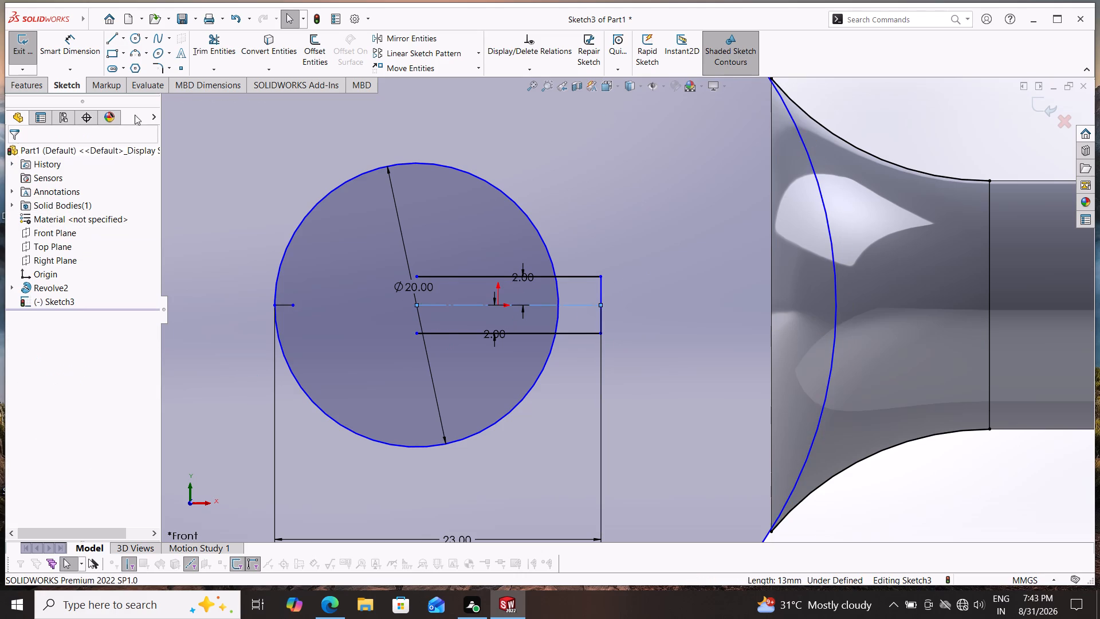
# Trim the offset lines inside the 20 mm circle and the circle's arc across the keyway, leaving one keyed bore outline.
pyautogui.moveTo(209, 46); pyautogui.dragTo(209, 52)
pyautogui.moveTo(478, 236); pyautogui.dragTo(478, 260)
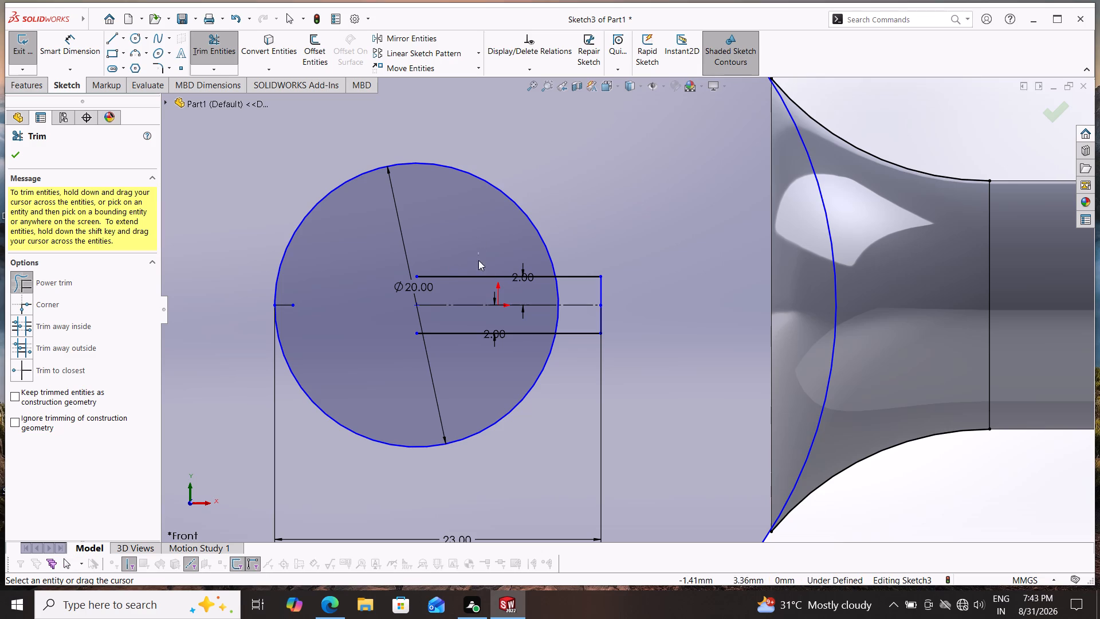
pyautogui.moveTo(478, 260); pyautogui.dragTo(478, 277)
pyautogui.moveTo(462, 371); pyautogui.dragTo(466, 323)
pyautogui.moveTo(544, 287); pyautogui.dragTo(562, 287)
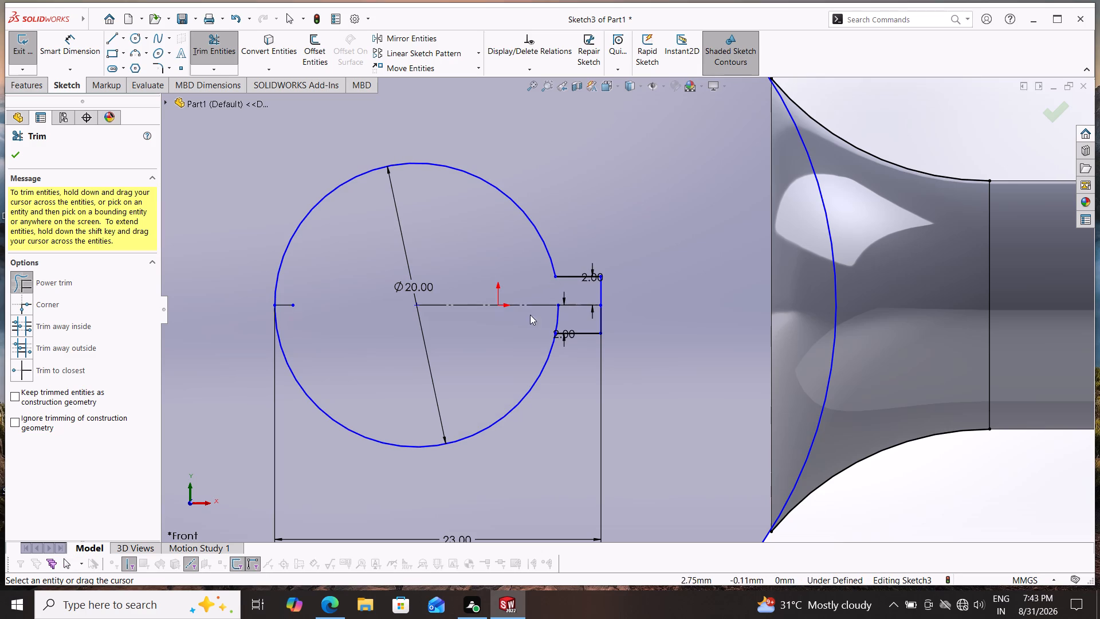
pyautogui.moveTo(531, 318); pyautogui.dragTo(559, 316)
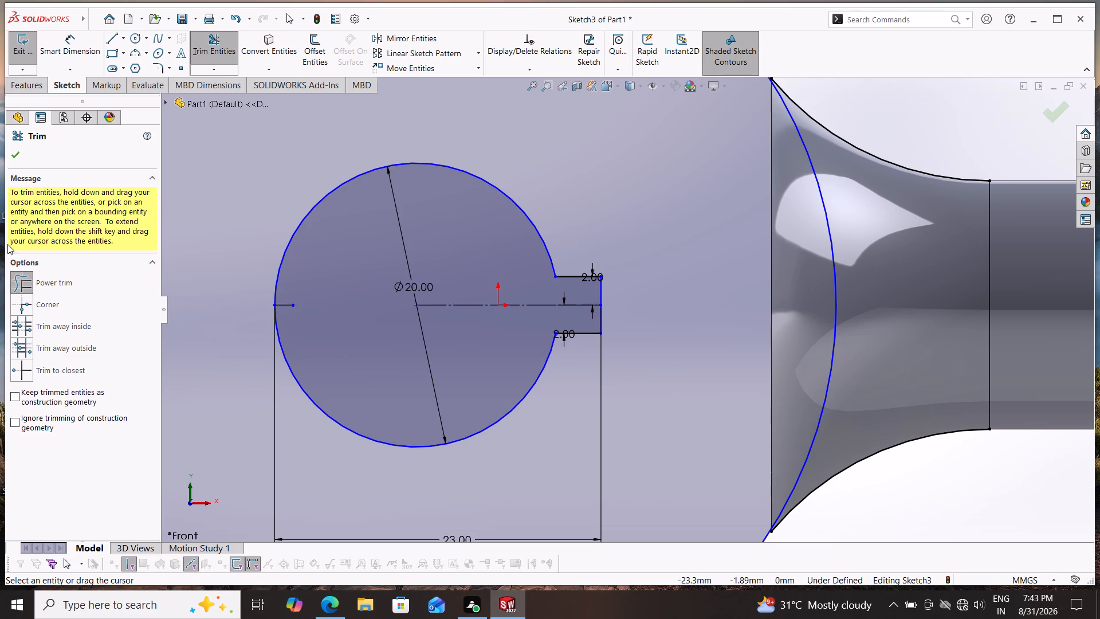
pyautogui.click(16, 157)
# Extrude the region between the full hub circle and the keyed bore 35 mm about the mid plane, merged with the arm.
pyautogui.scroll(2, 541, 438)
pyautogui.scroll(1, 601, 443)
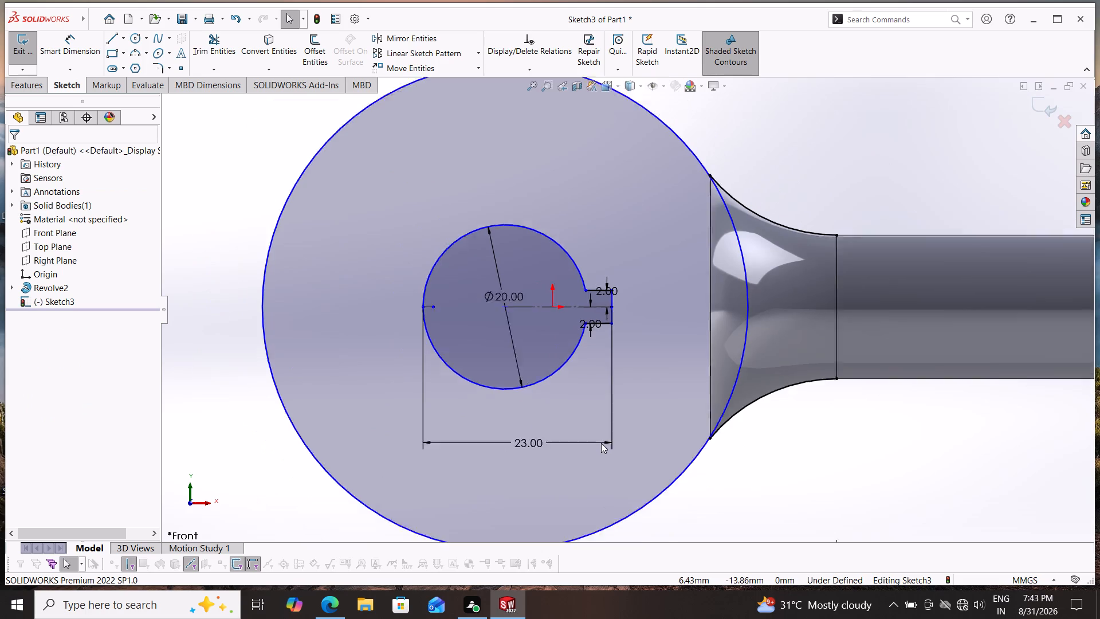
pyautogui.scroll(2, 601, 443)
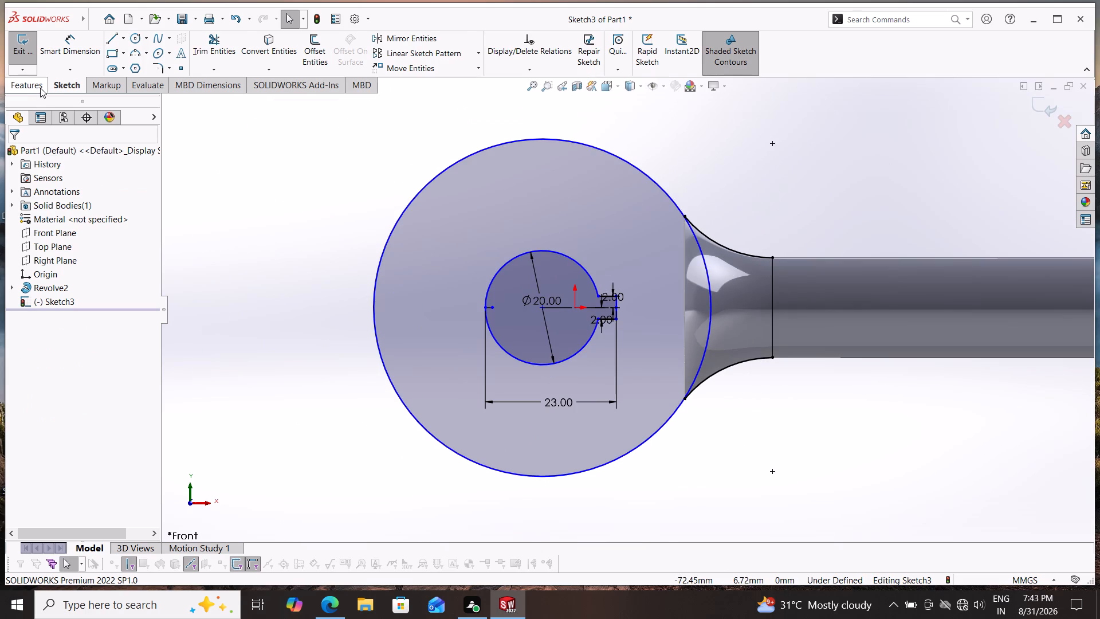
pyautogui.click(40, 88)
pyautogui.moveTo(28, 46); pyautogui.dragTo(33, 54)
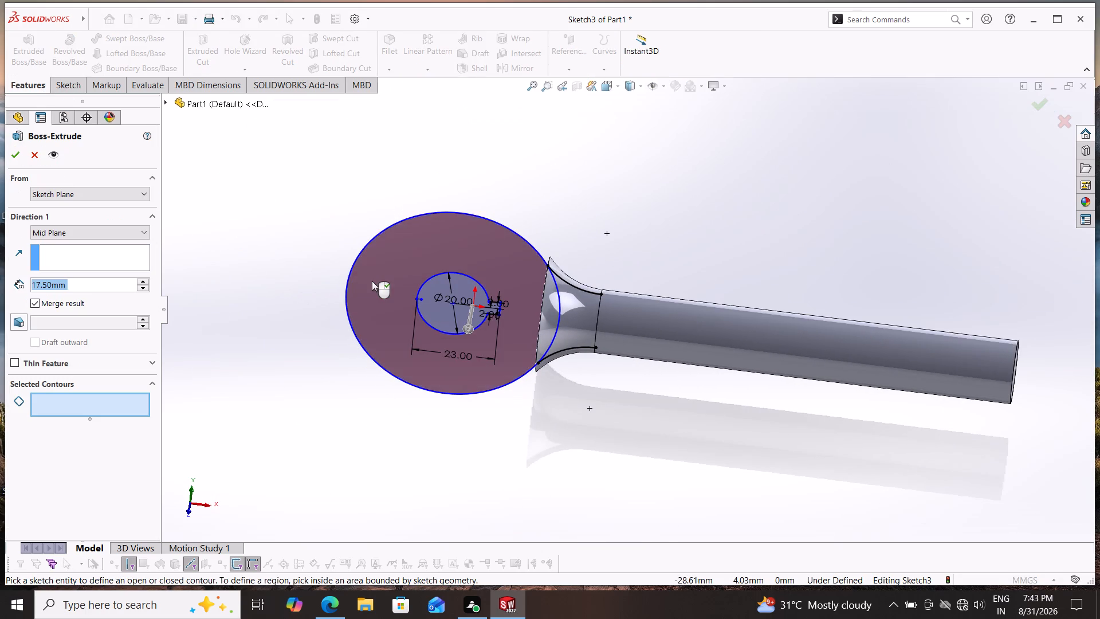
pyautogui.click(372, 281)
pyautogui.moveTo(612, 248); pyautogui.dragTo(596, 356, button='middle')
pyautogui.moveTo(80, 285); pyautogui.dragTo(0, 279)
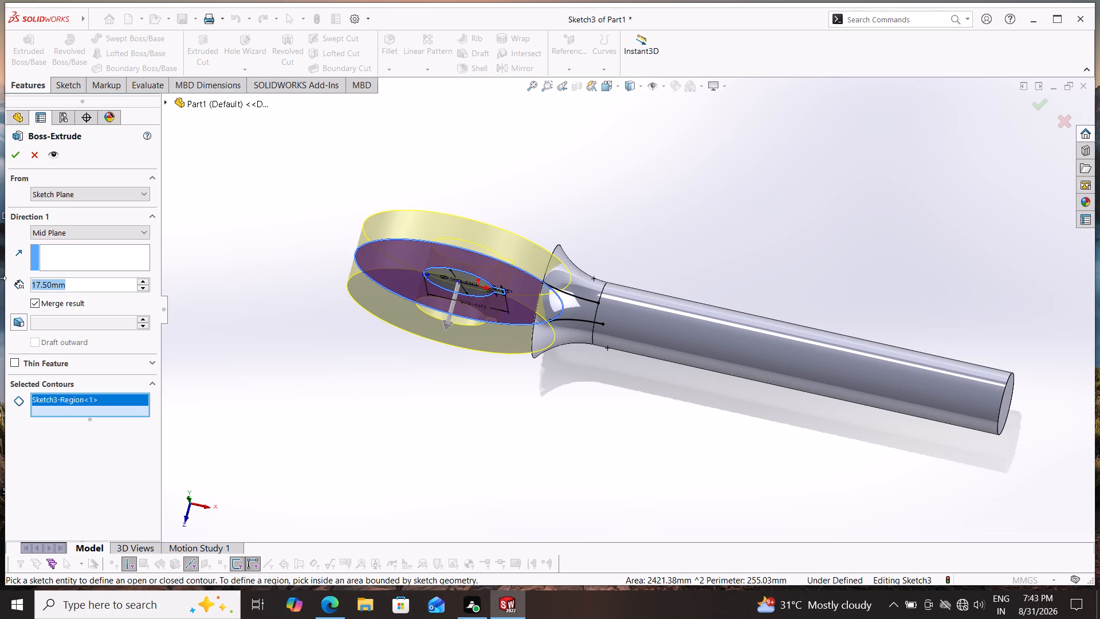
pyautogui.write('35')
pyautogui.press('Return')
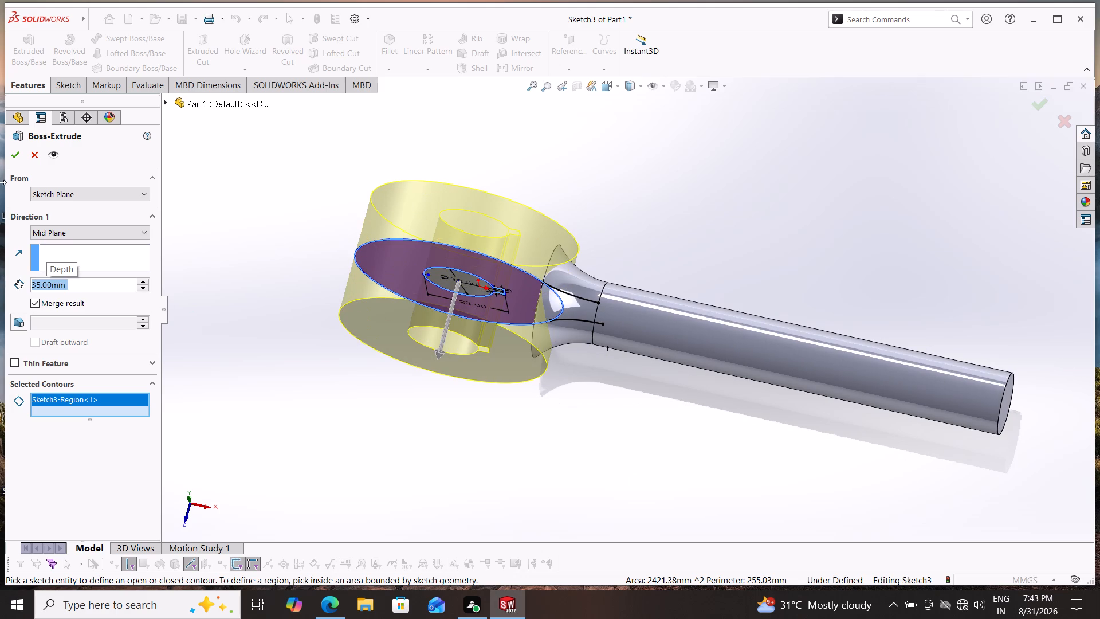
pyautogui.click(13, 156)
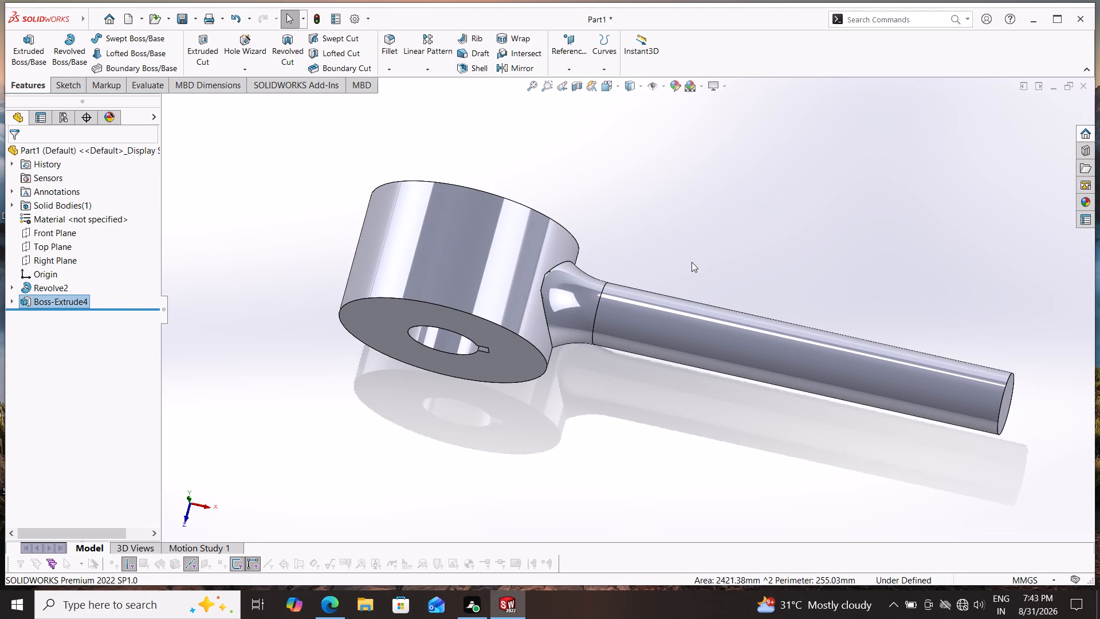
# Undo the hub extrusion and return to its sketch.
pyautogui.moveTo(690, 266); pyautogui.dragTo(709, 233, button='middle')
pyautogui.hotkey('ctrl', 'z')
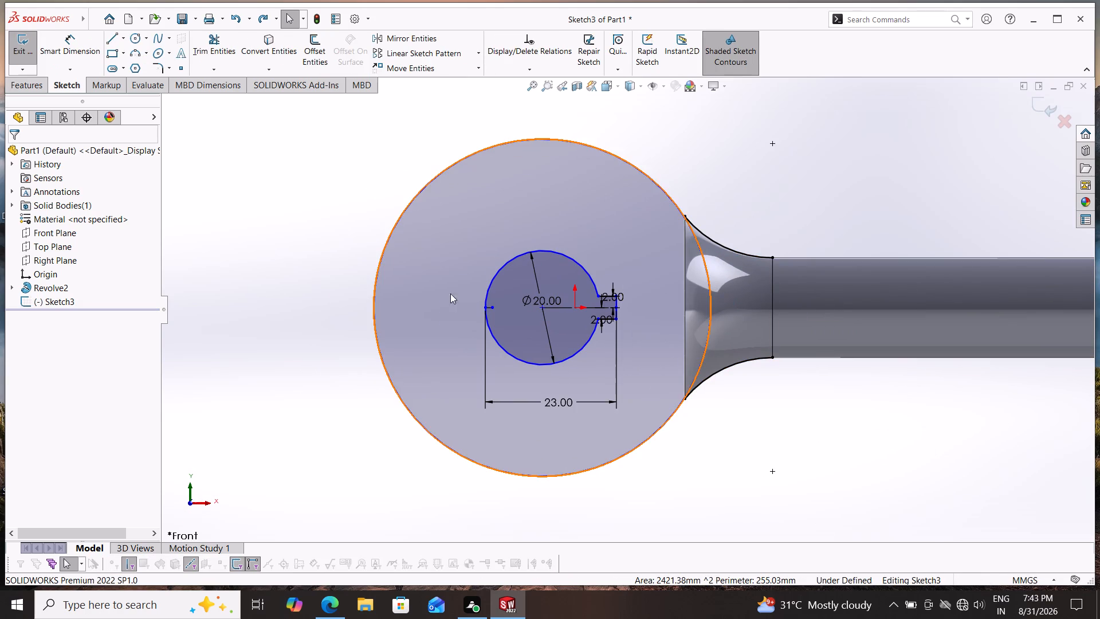
# Sketch a vertical line about 32 mm long between the flare's two end points on the hub circle.
pyautogui.click(109, 37)
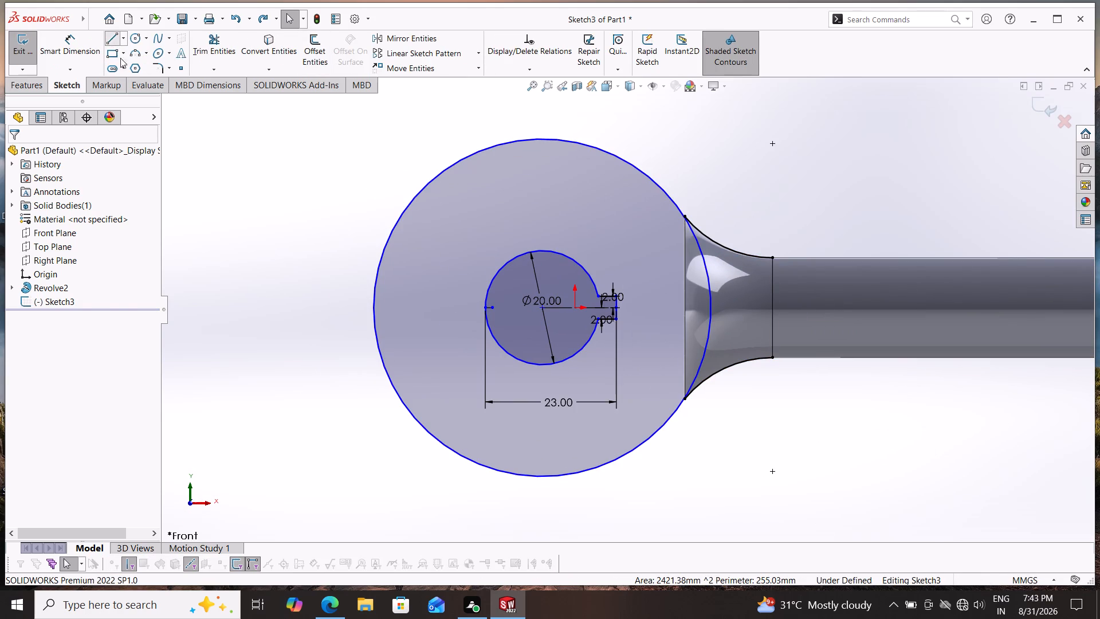
pyautogui.click(682, 216)
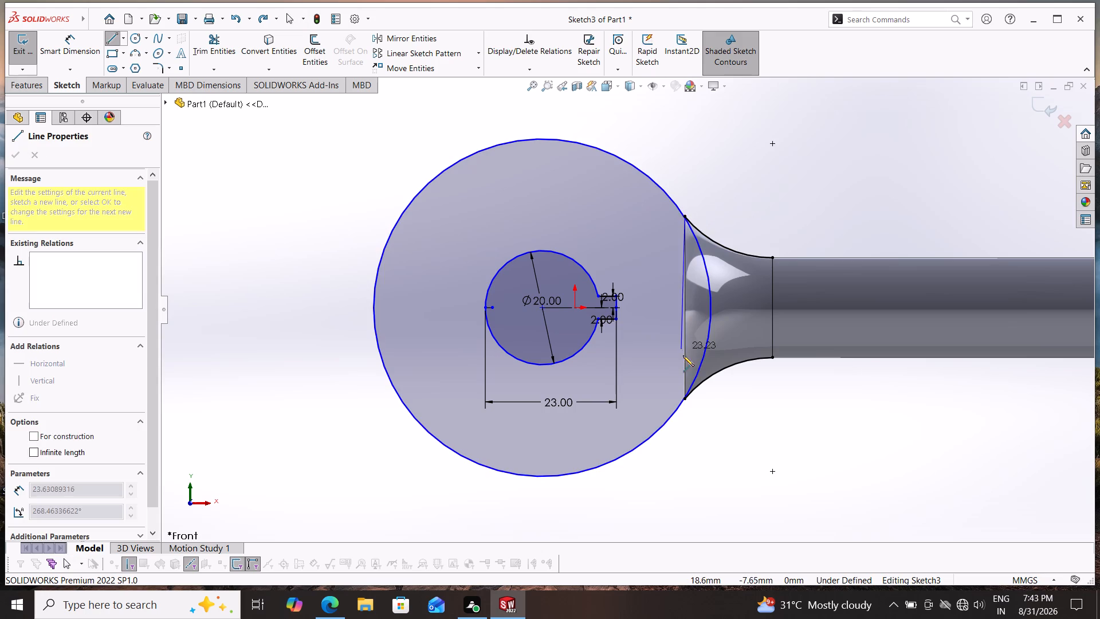
pyautogui.click(687, 399)
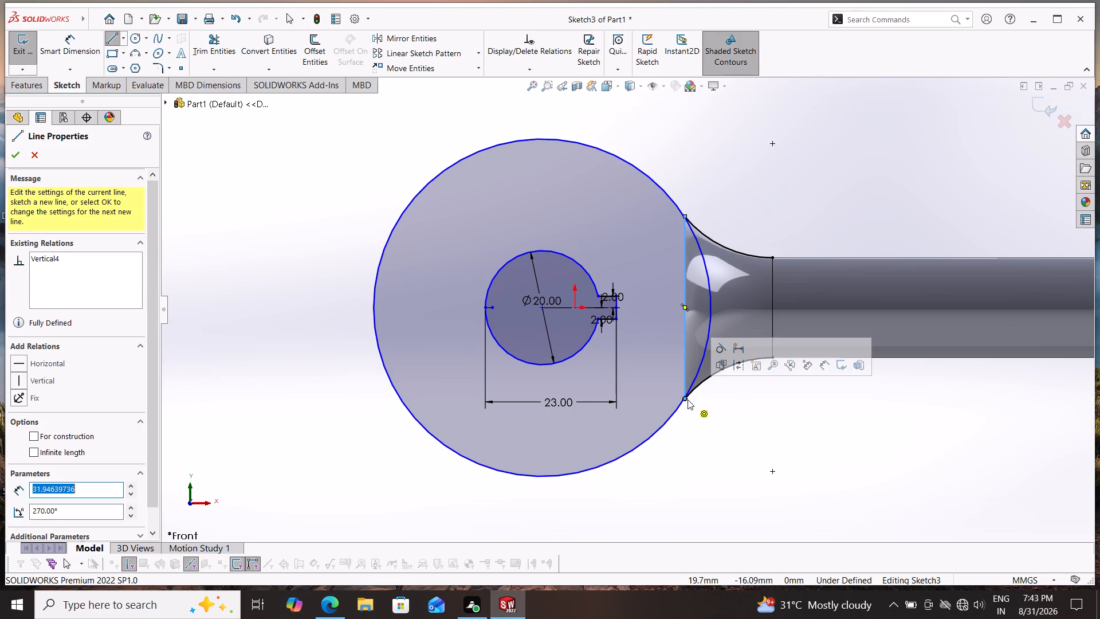
pyautogui.press('Escape')
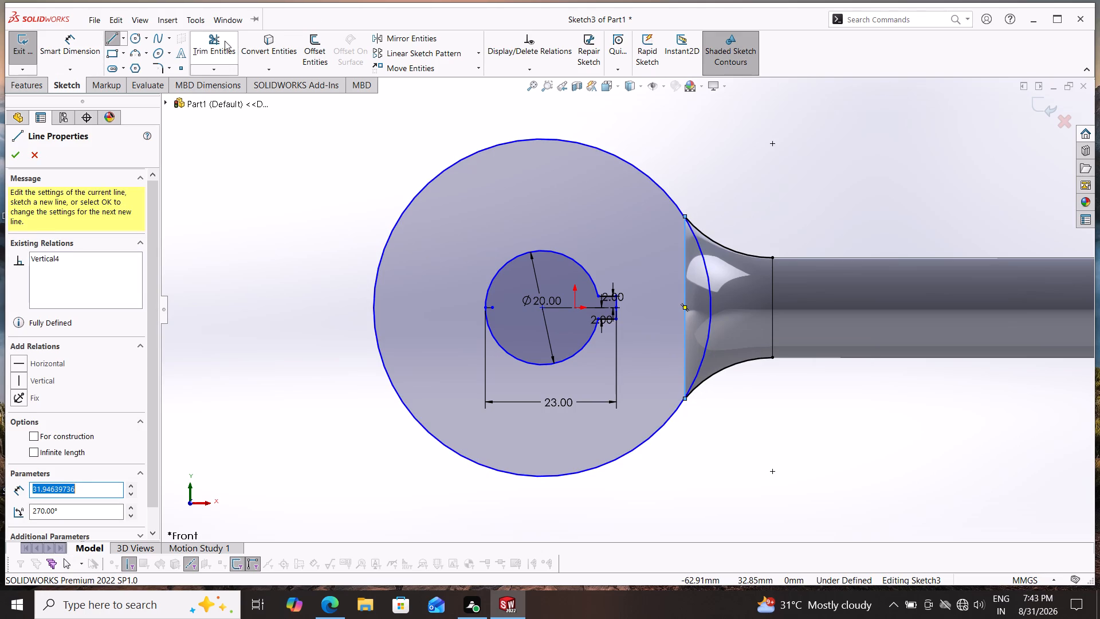
# Trim the hub circle's arc that extends beyond the vertical line into the flare.
pyautogui.click(225, 41)
pyautogui.moveTo(732, 309); pyautogui.dragTo(705, 313)
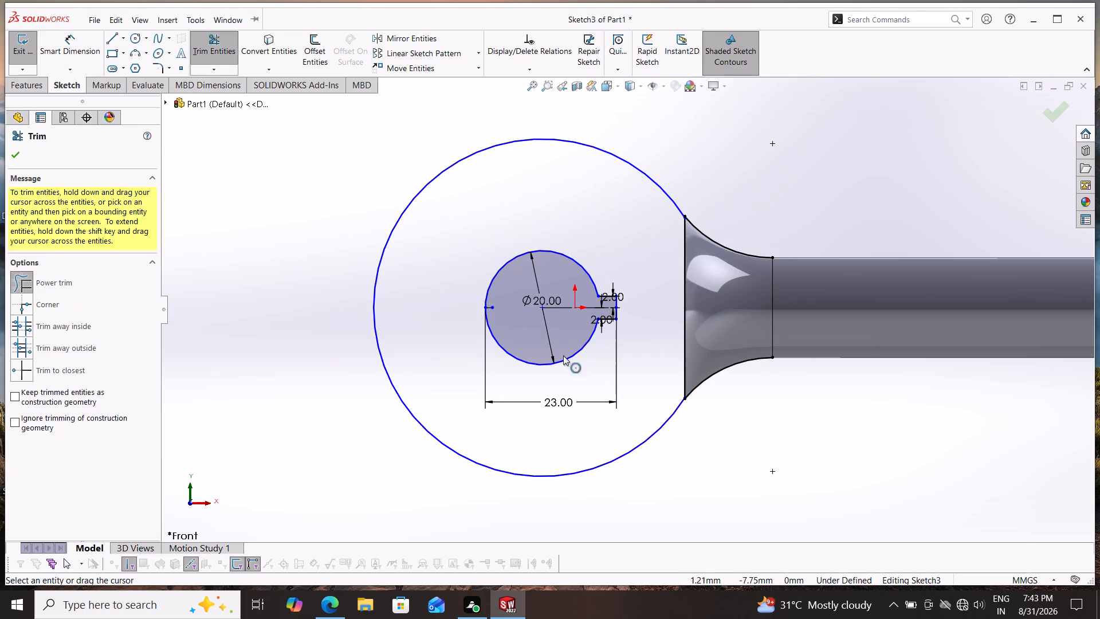
pyautogui.click(21, 151)
# Extrude the flat-sided hub region around the keyed bore 35 mm about the mid plane, merged with the arm.
pyautogui.click(17, 88)
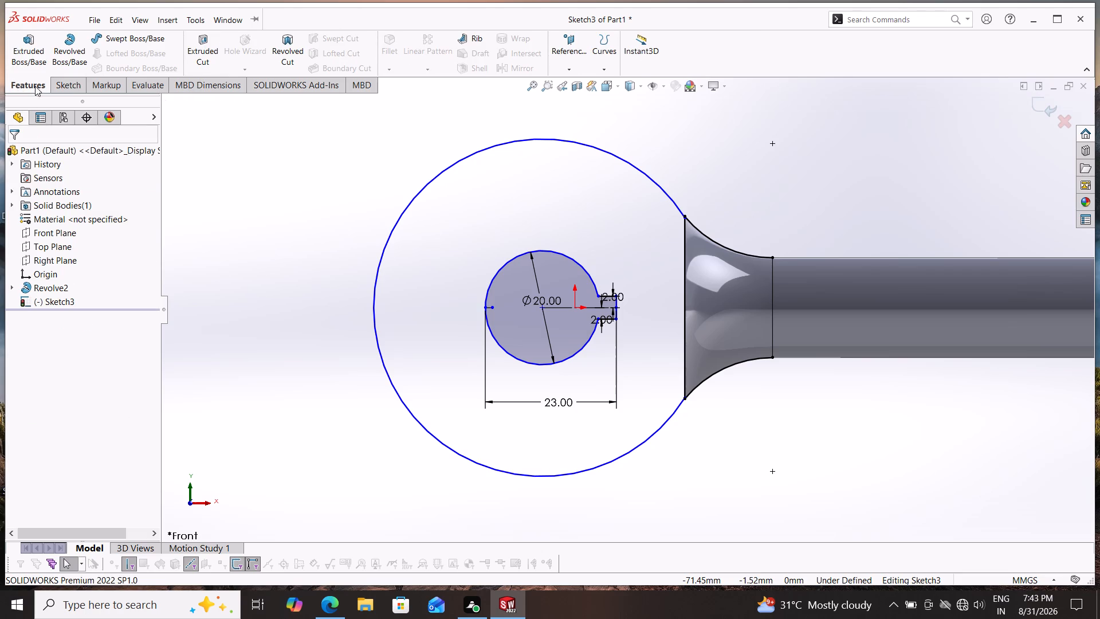
pyautogui.click(35, 54)
pyautogui.click(449, 248)
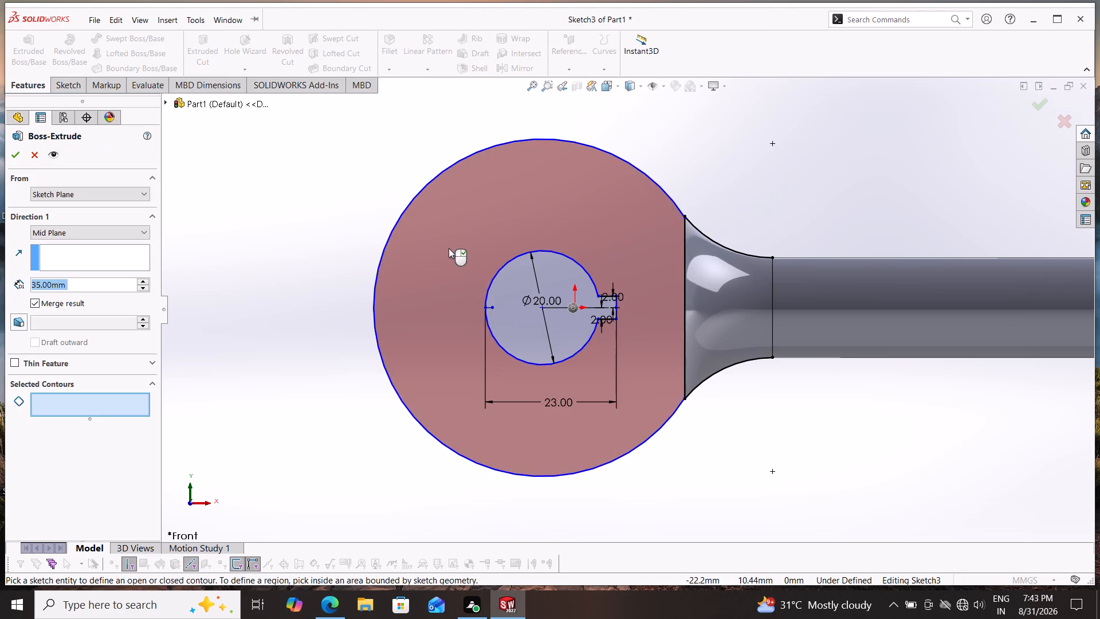
pyautogui.moveTo(826, 187); pyautogui.dragTo(810, 471, button='middle')
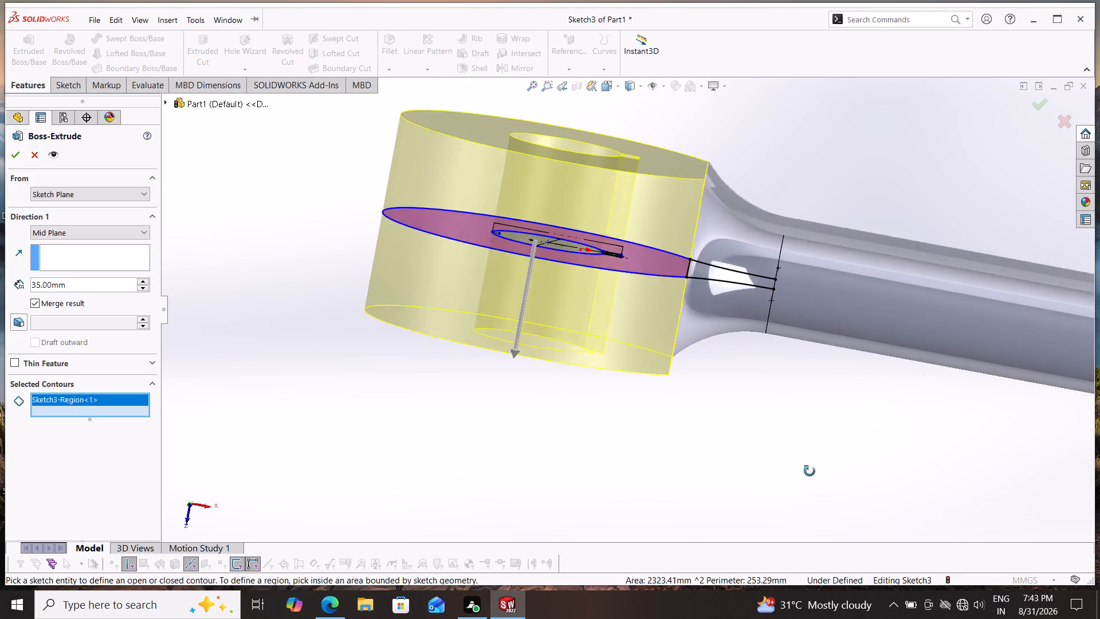
pyautogui.moveTo(810, 471); pyautogui.dragTo(806, 488, button='middle')
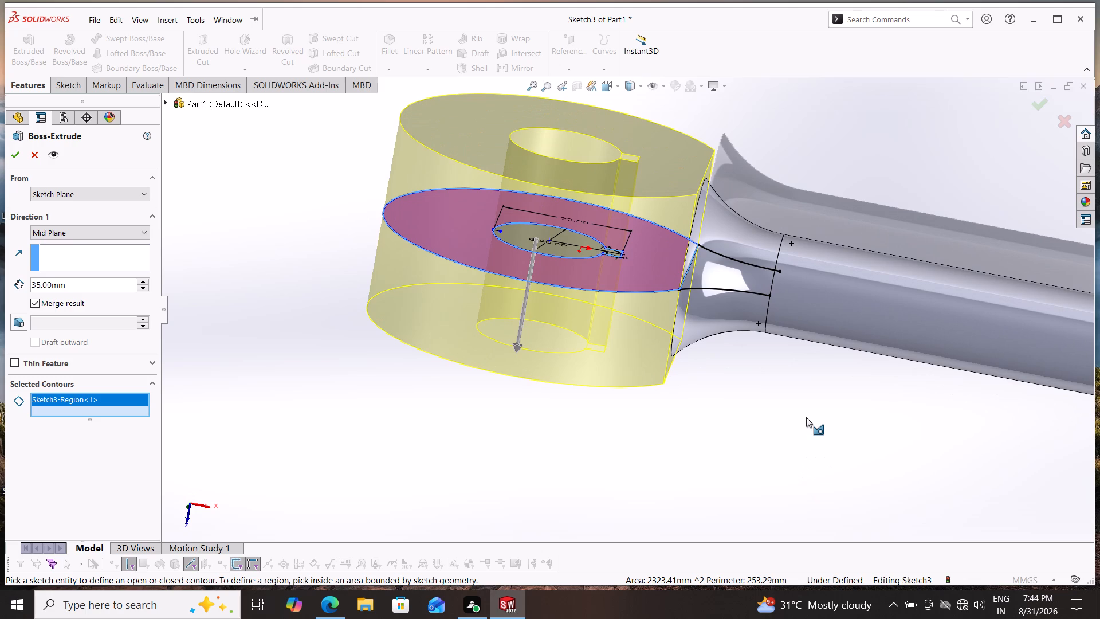
pyautogui.moveTo(836, 397); pyautogui.dragTo(814, 404, button='middle')
pyautogui.moveTo(814, 404); pyautogui.dragTo(811, 403, button='middle')
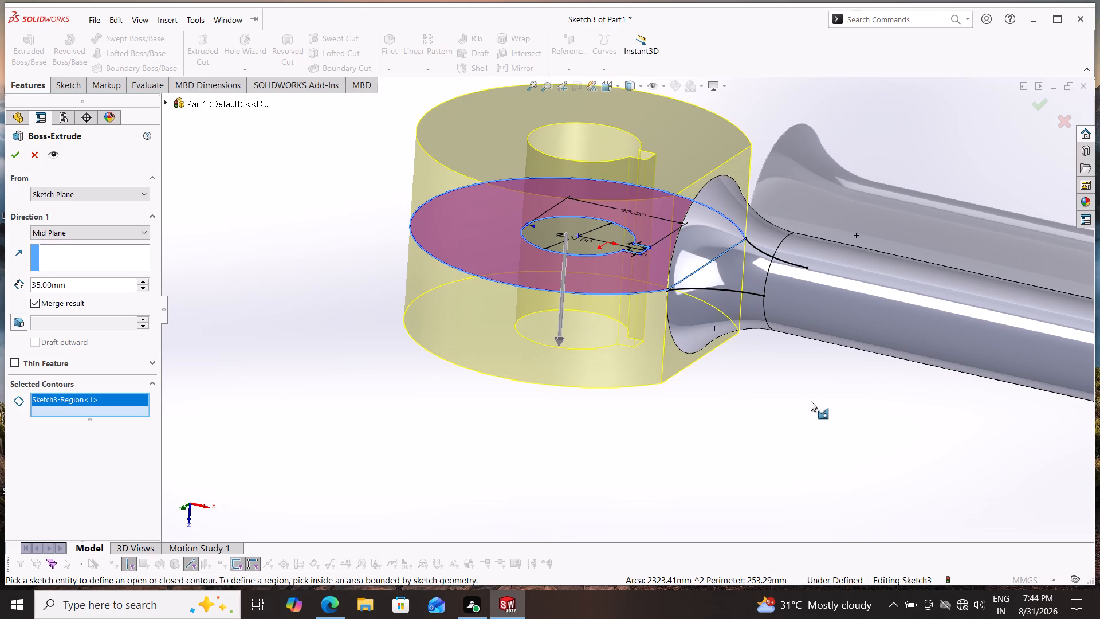
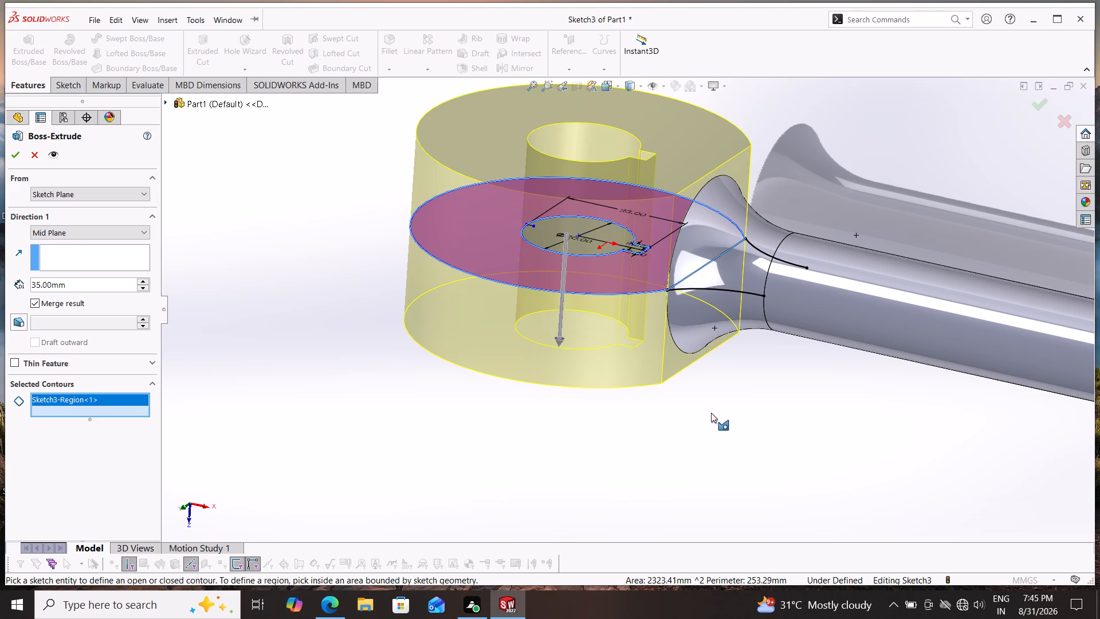
# Cancel the pending extrusion of the flat-sided hub and return to its sketch.
pyautogui.click(37, 157)
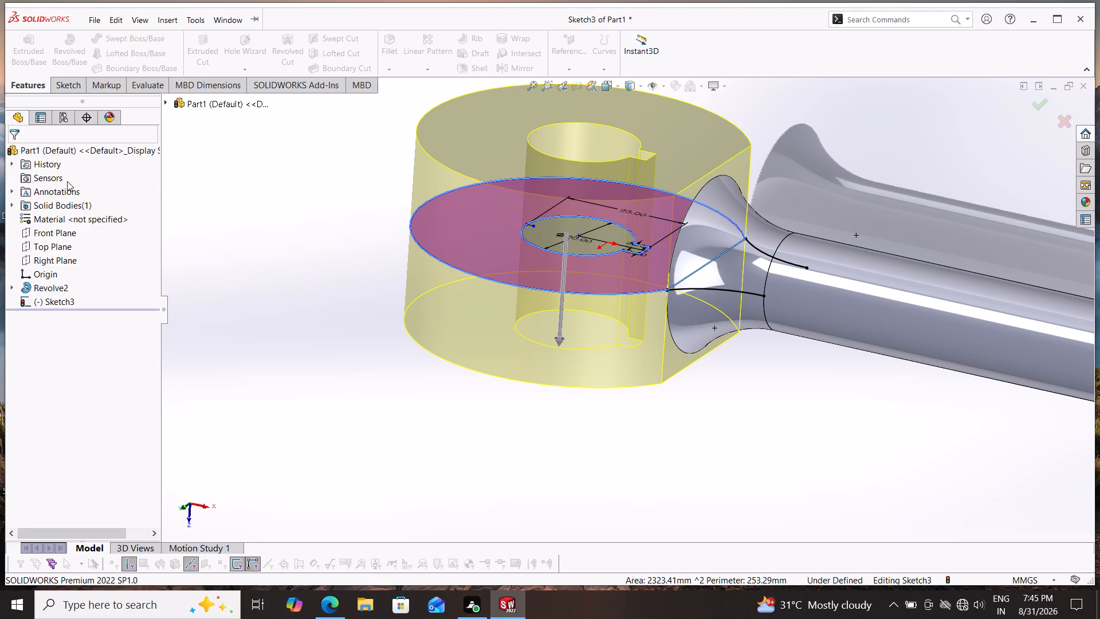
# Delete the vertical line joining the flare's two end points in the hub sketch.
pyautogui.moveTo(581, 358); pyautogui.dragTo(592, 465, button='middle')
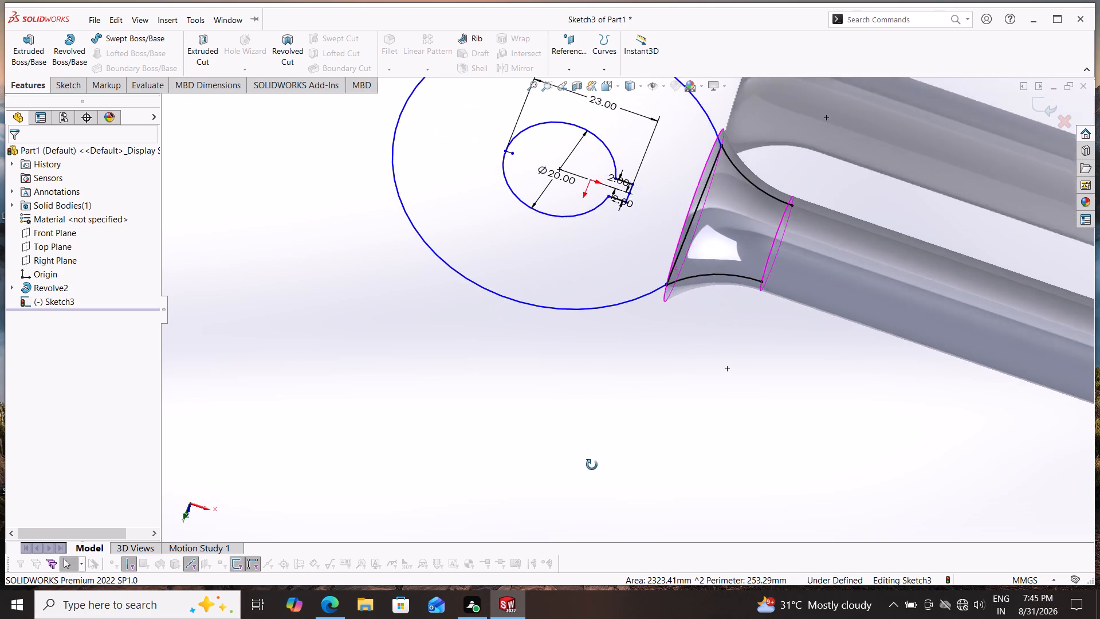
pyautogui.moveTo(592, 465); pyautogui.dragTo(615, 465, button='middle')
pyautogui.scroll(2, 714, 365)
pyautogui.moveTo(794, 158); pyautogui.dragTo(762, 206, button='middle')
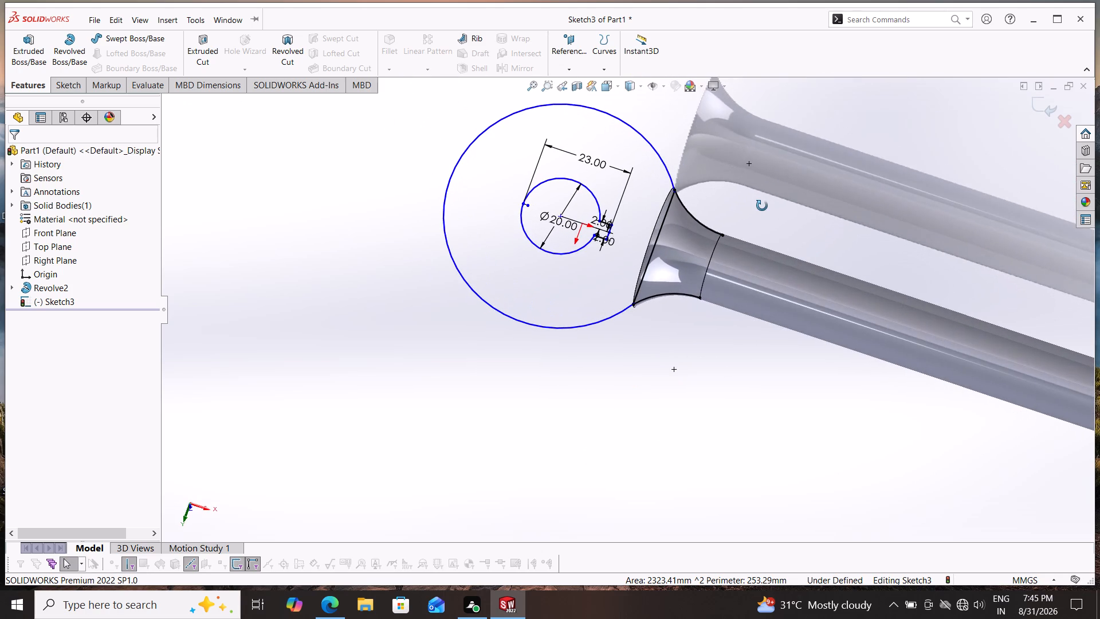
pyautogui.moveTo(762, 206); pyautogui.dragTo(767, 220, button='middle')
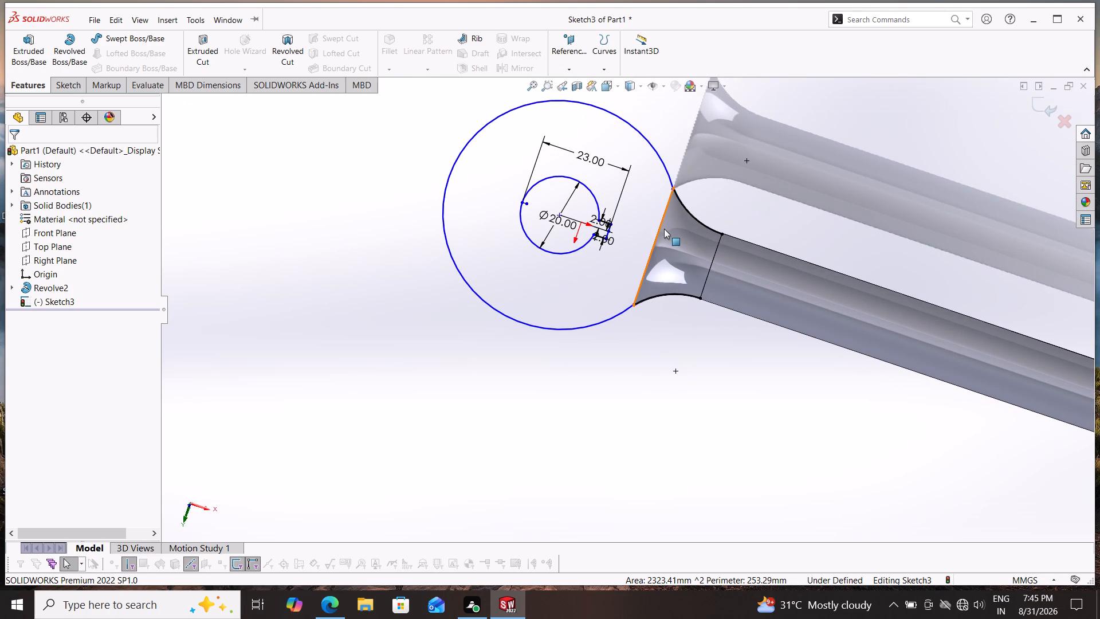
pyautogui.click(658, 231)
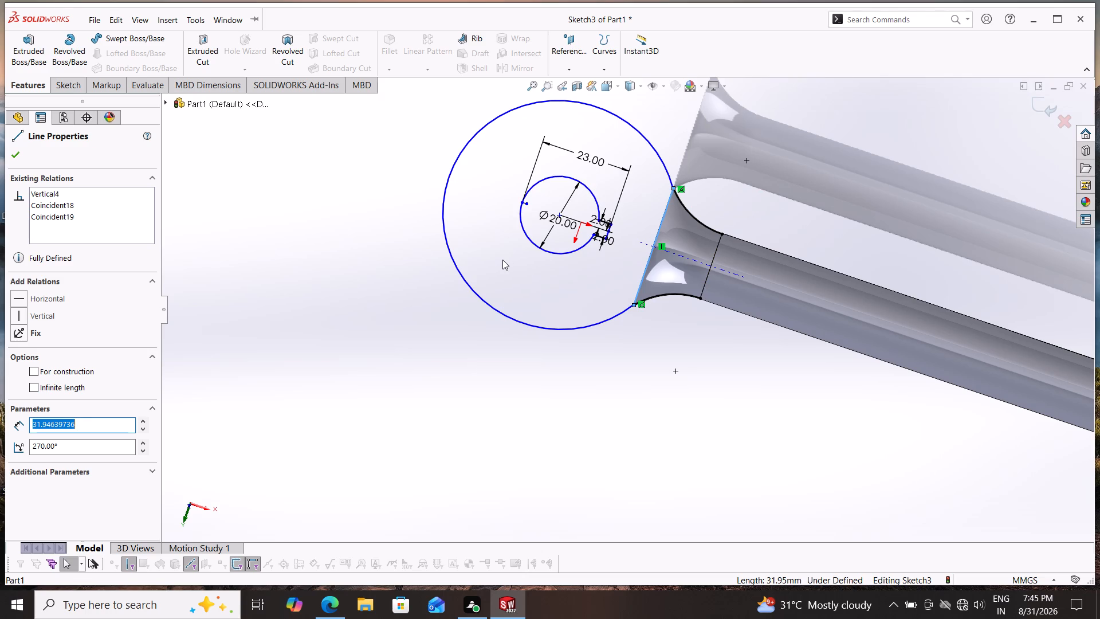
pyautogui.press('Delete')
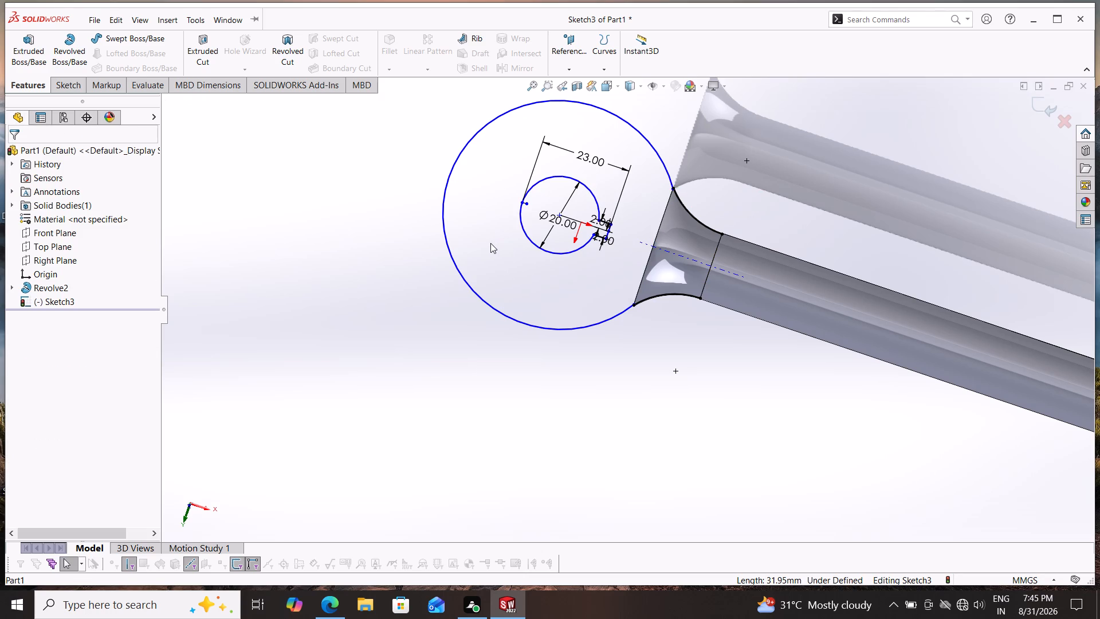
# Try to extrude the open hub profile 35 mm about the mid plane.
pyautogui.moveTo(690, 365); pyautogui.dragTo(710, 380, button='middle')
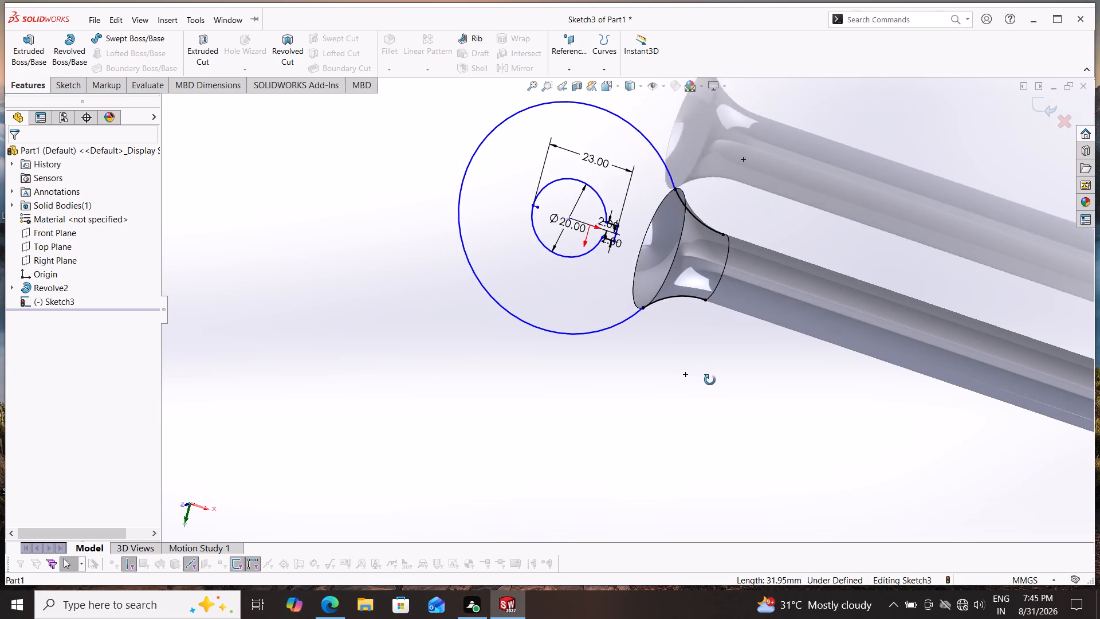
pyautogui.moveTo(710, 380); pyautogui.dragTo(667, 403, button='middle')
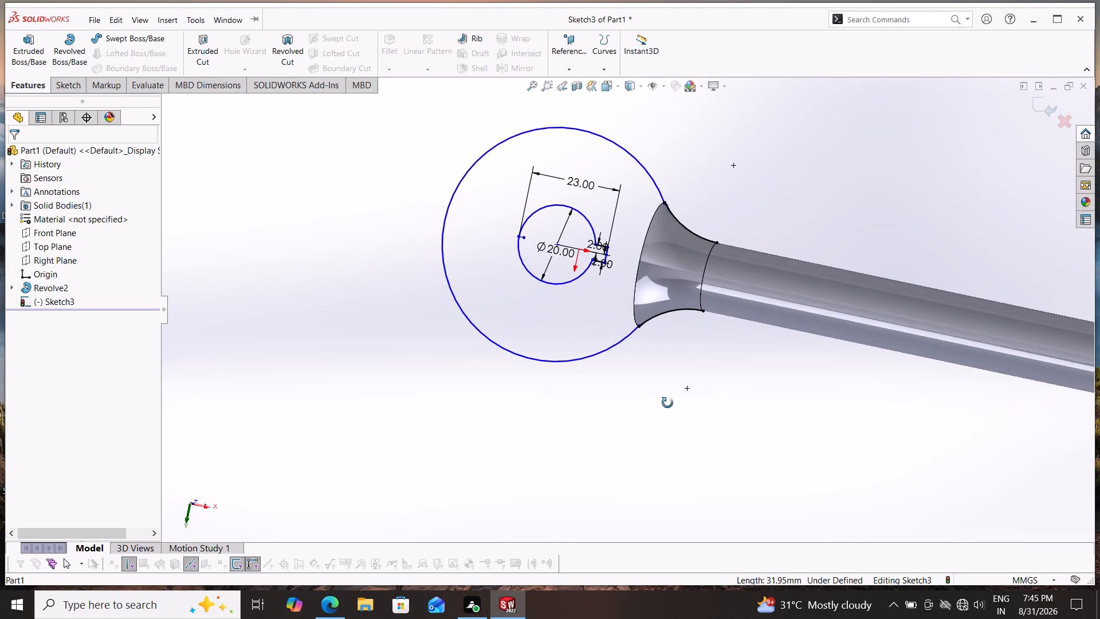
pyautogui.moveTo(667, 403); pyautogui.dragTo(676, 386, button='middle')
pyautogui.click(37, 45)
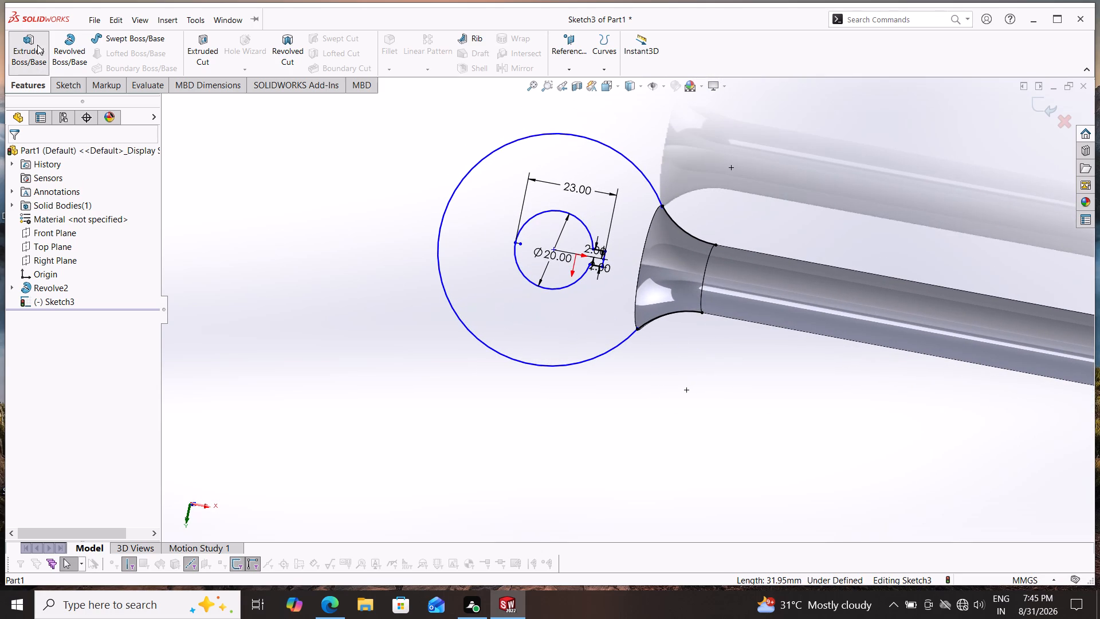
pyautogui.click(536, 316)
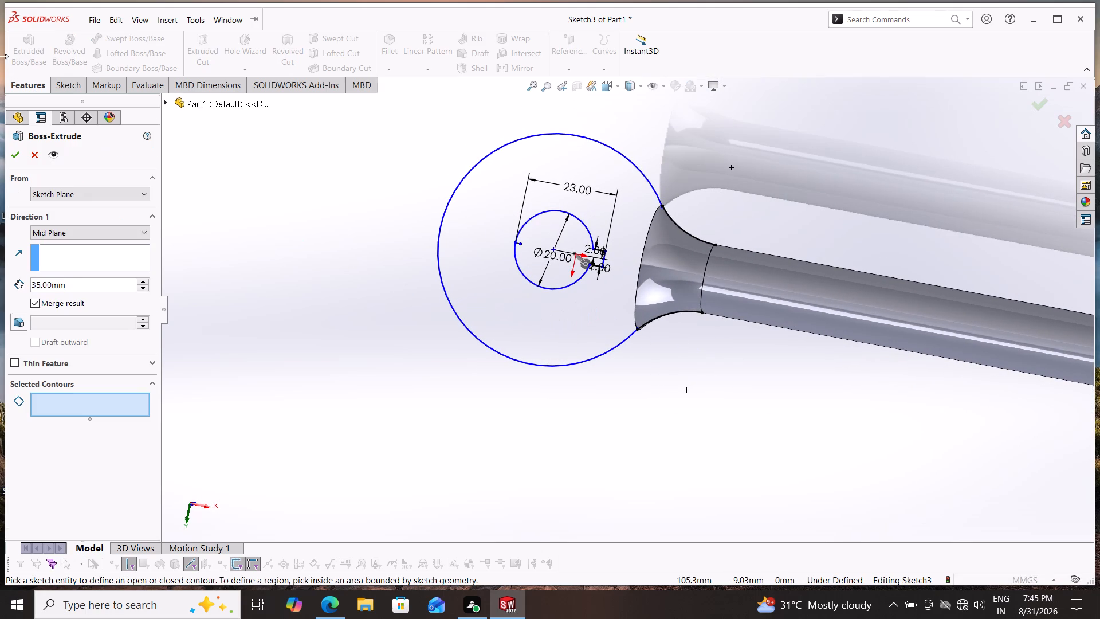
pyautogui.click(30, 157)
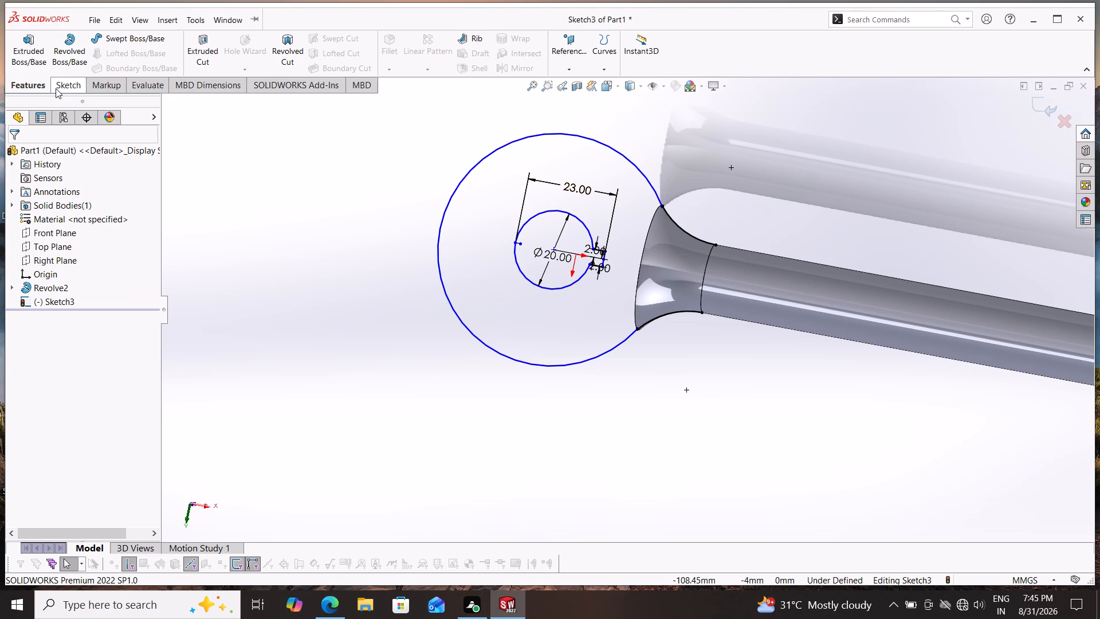
# Undo the deletion of the vertical line and the trim of the hub circle's arc.
pyautogui.hotkey('ctrl', 'z')
pyautogui.hotkey('ctrl', 'z')
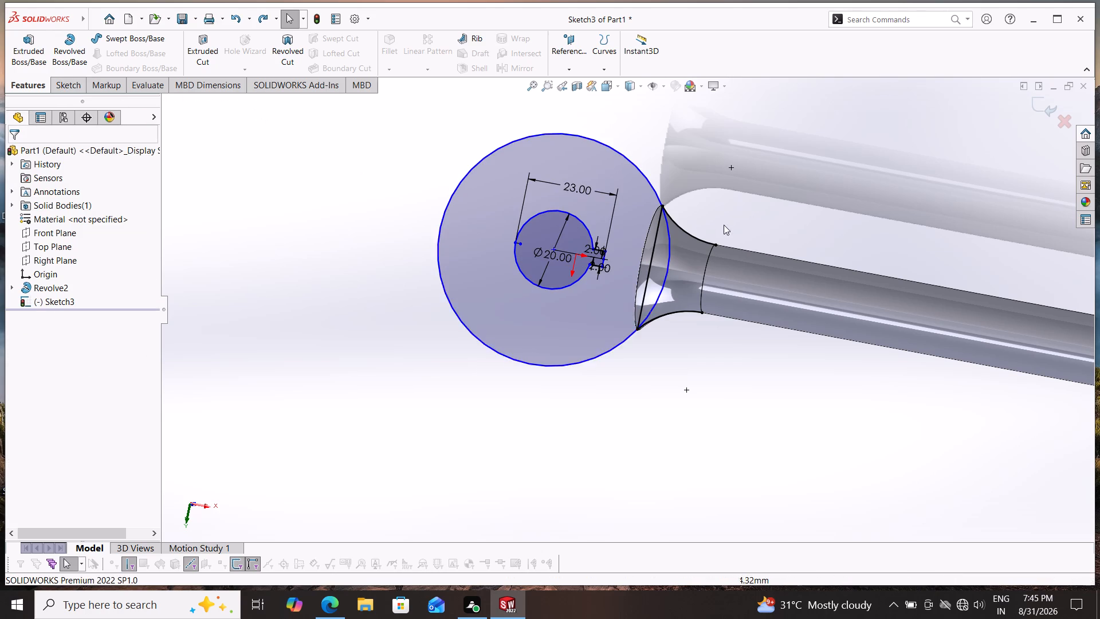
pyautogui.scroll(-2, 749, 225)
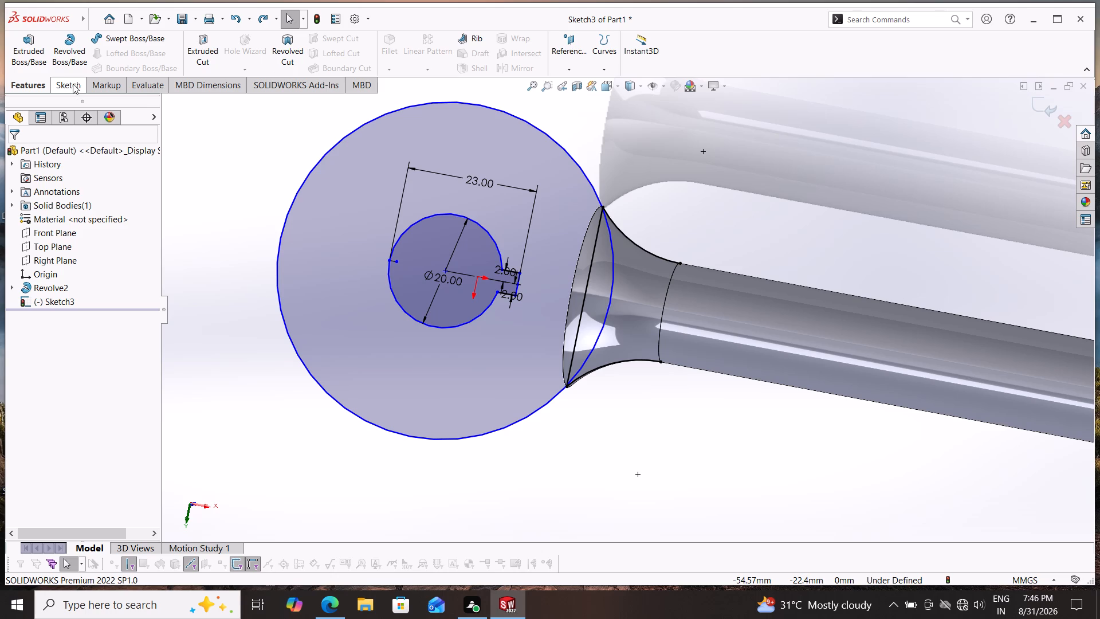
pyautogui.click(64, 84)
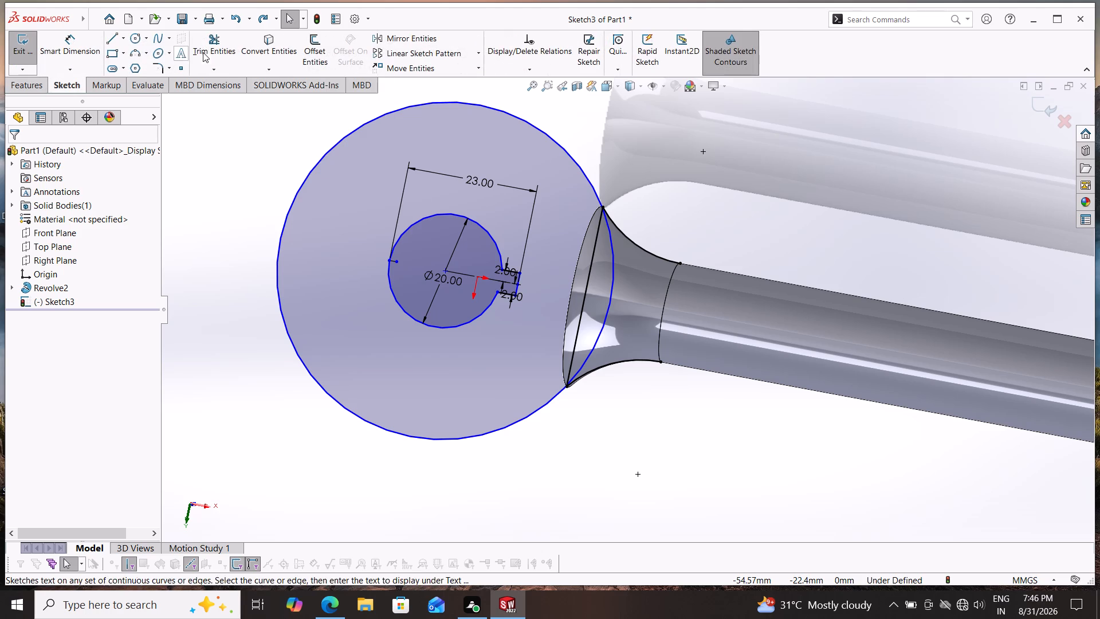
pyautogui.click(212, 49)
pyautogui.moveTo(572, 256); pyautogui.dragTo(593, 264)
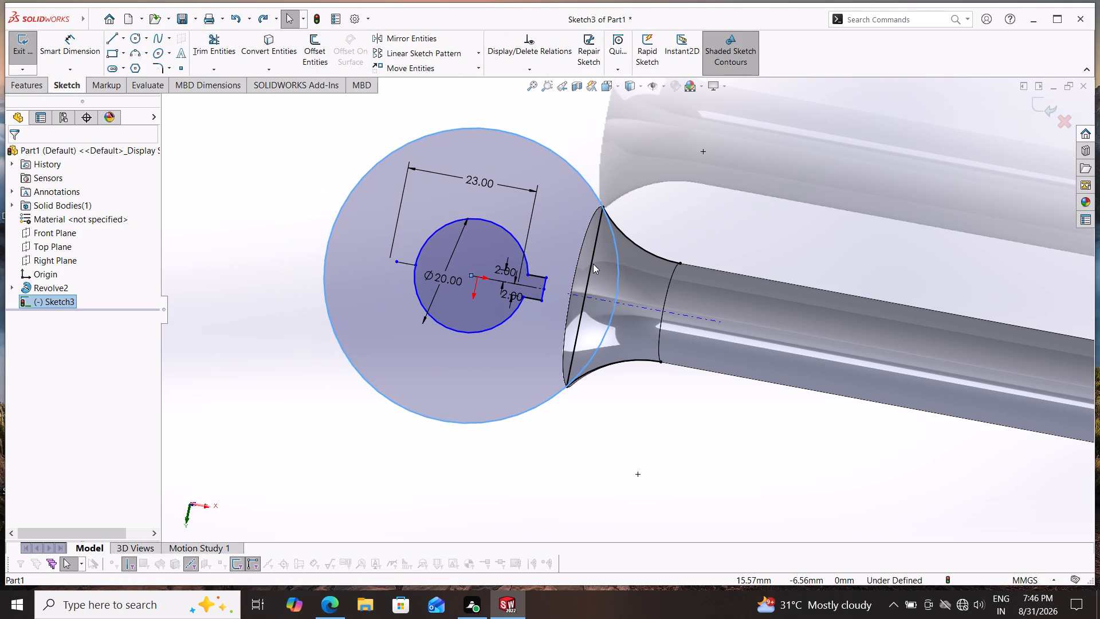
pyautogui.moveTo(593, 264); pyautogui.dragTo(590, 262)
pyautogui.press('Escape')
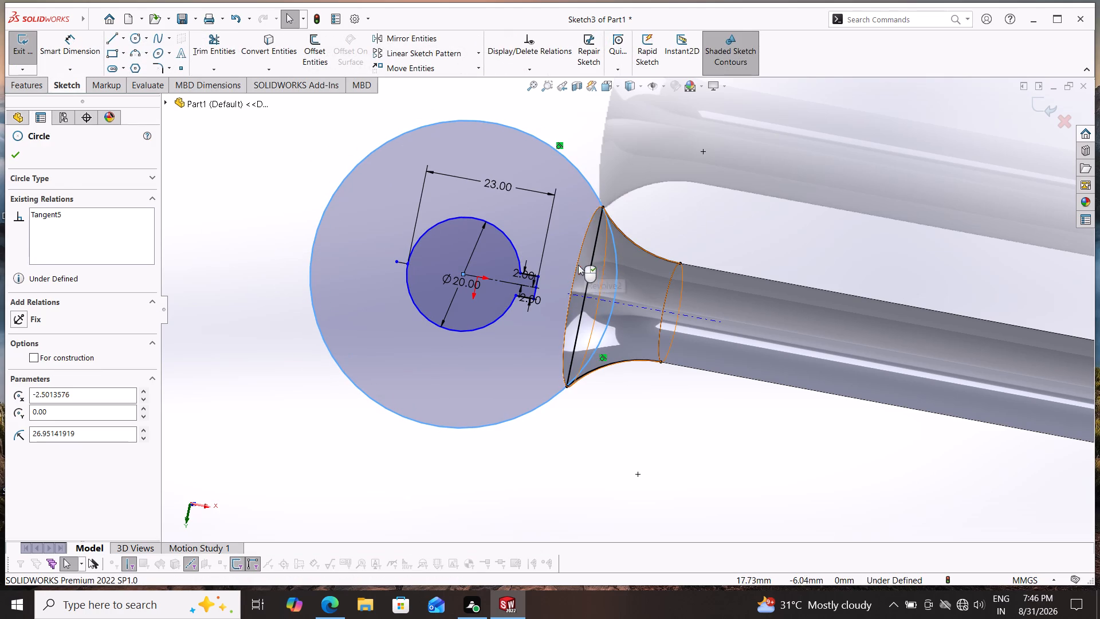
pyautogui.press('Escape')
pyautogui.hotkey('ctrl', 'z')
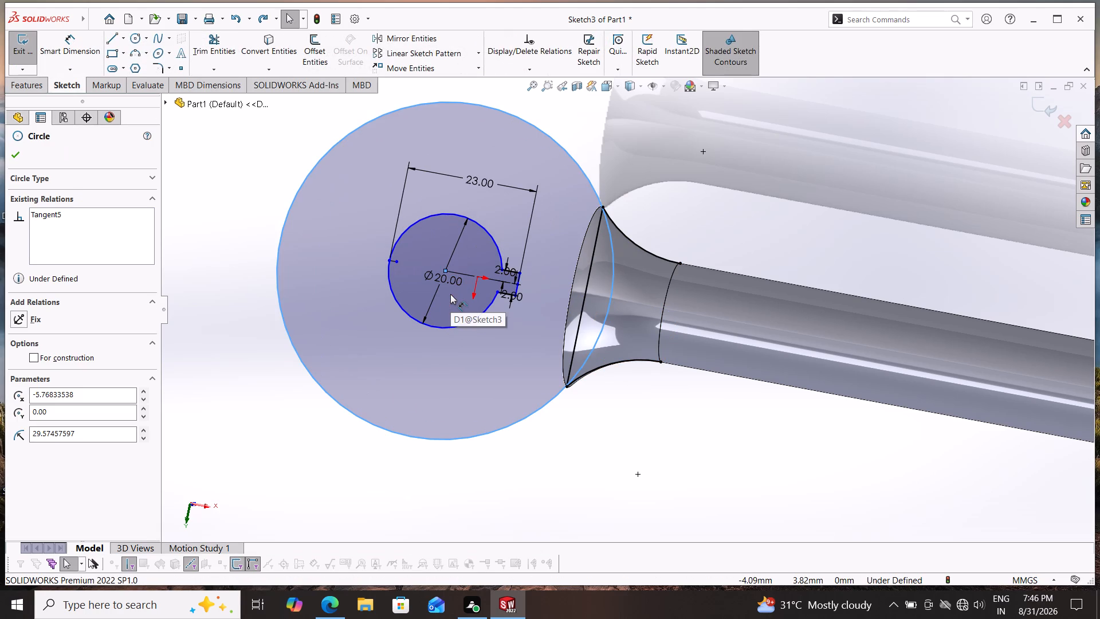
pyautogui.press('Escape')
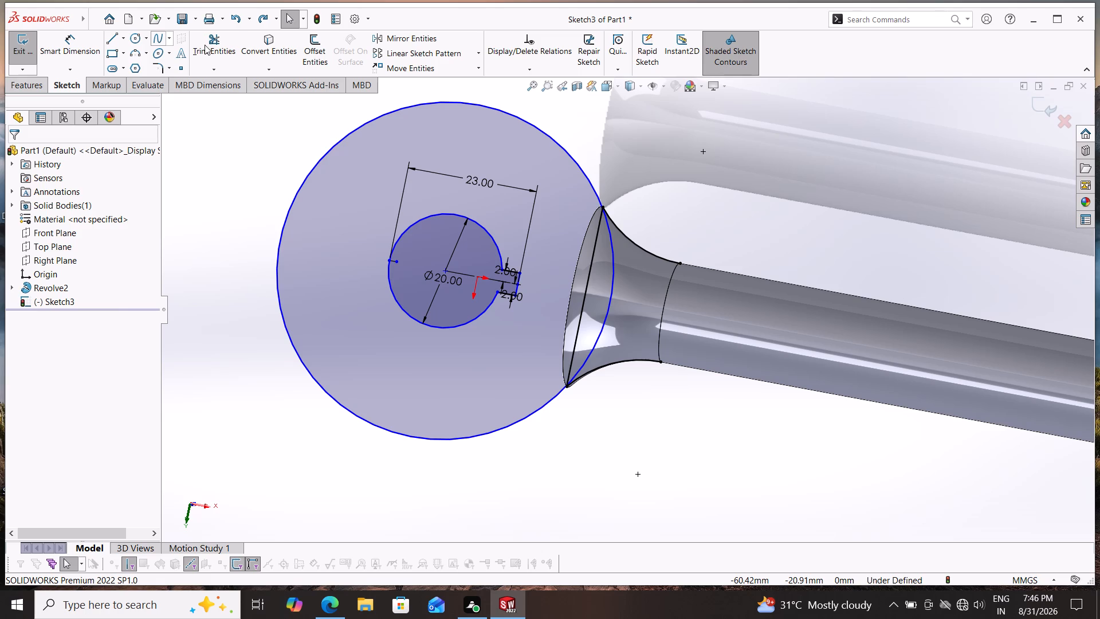
# Trim away the vertical line inside the hub circle, keeping the circle whole.
pyautogui.click(205, 45)
pyautogui.moveTo(594, 275); pyautogui.dragTo(583, 276)
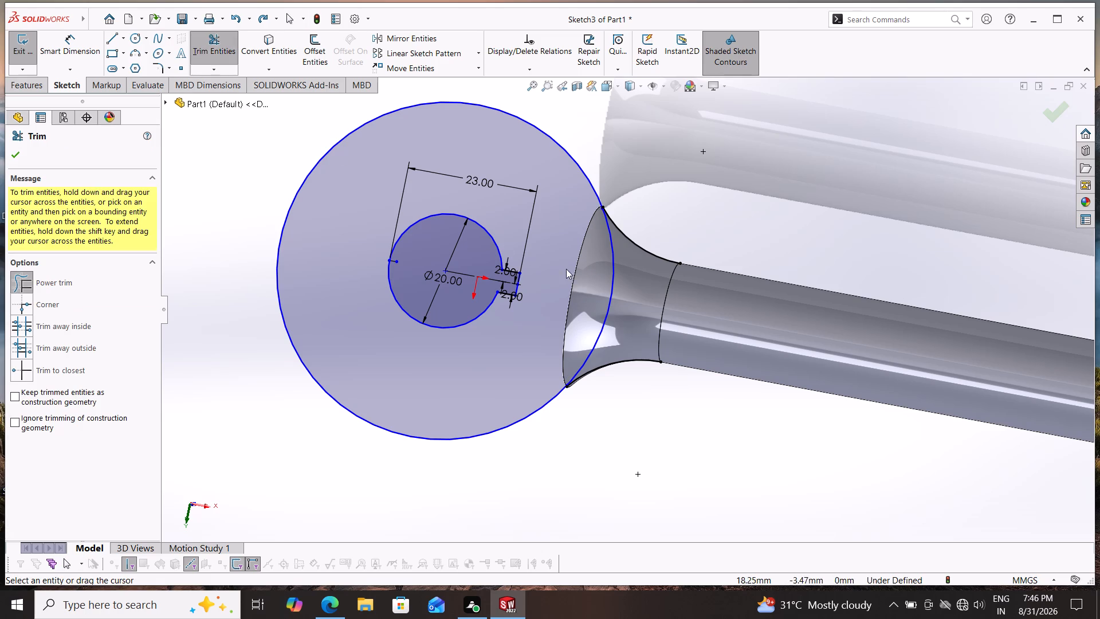
pyautogui.click(8, 155)
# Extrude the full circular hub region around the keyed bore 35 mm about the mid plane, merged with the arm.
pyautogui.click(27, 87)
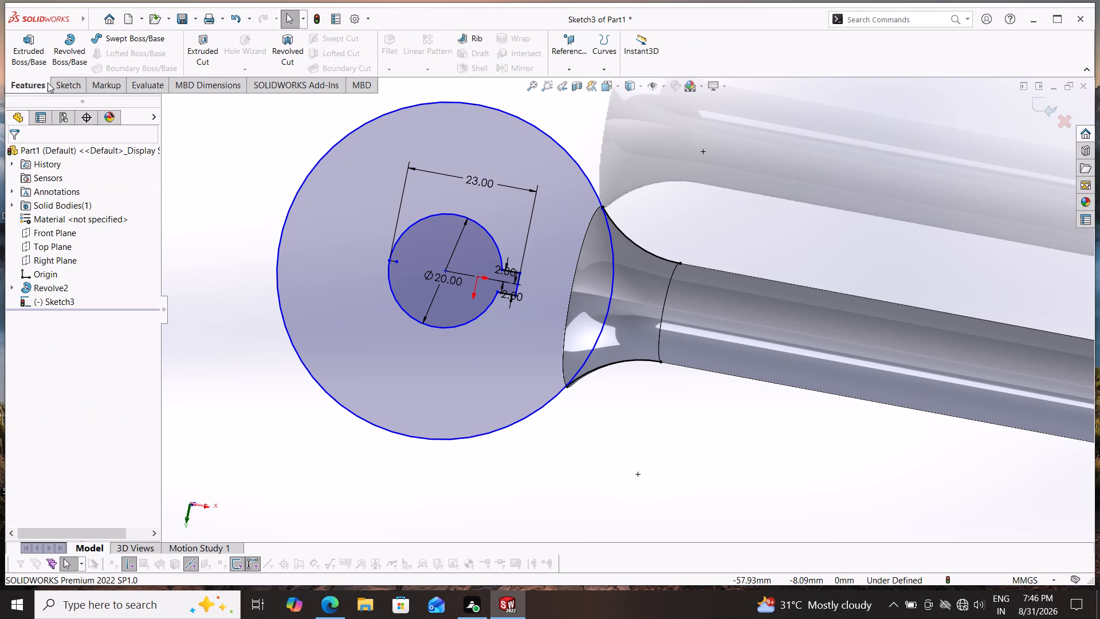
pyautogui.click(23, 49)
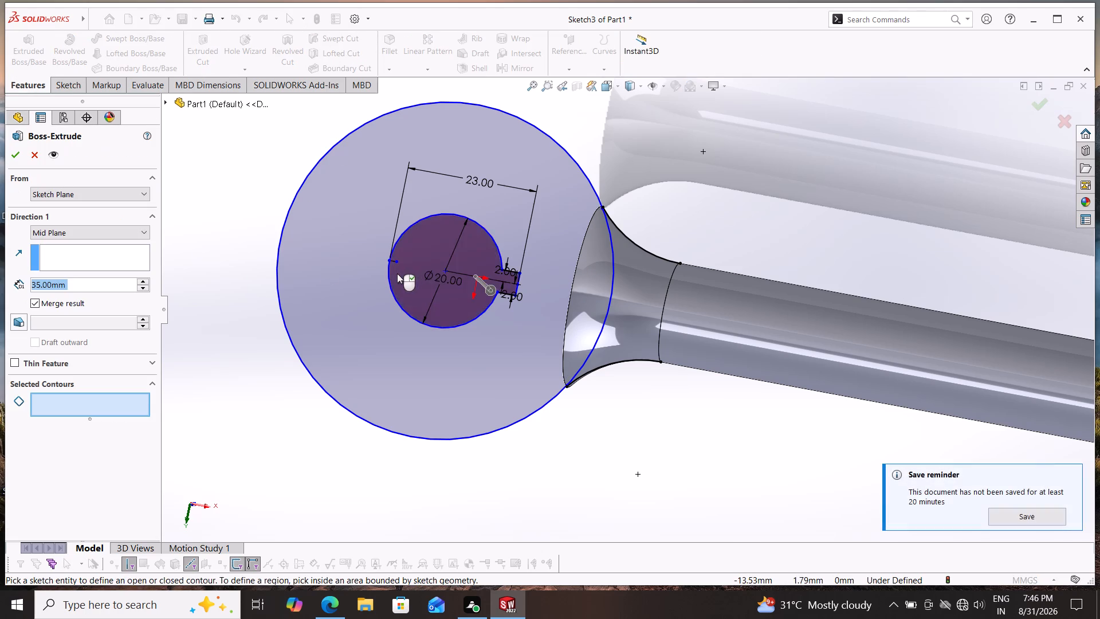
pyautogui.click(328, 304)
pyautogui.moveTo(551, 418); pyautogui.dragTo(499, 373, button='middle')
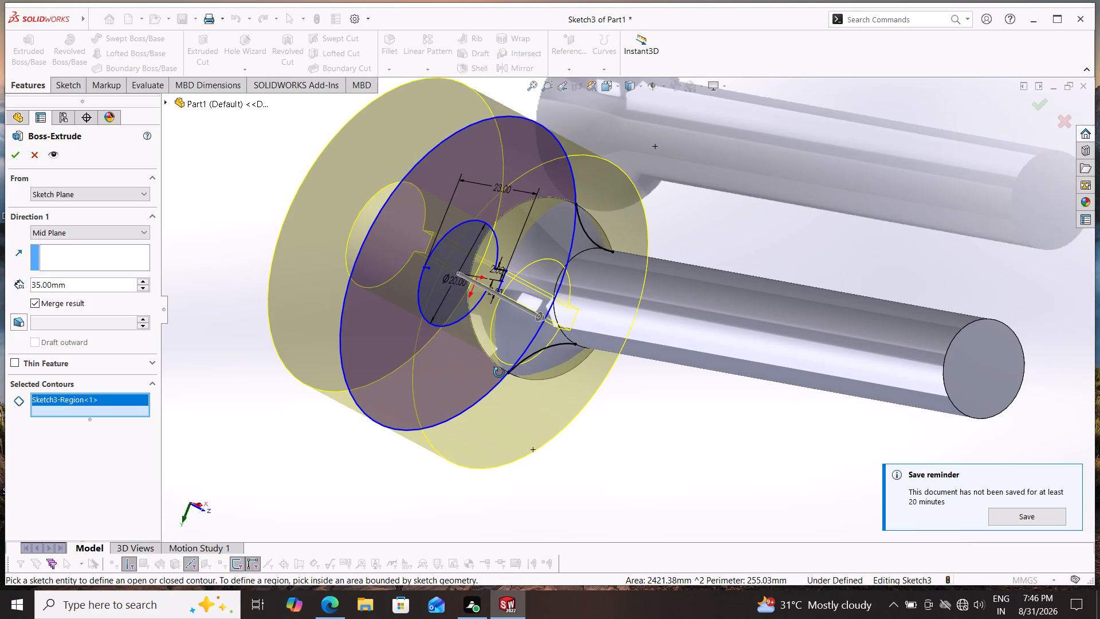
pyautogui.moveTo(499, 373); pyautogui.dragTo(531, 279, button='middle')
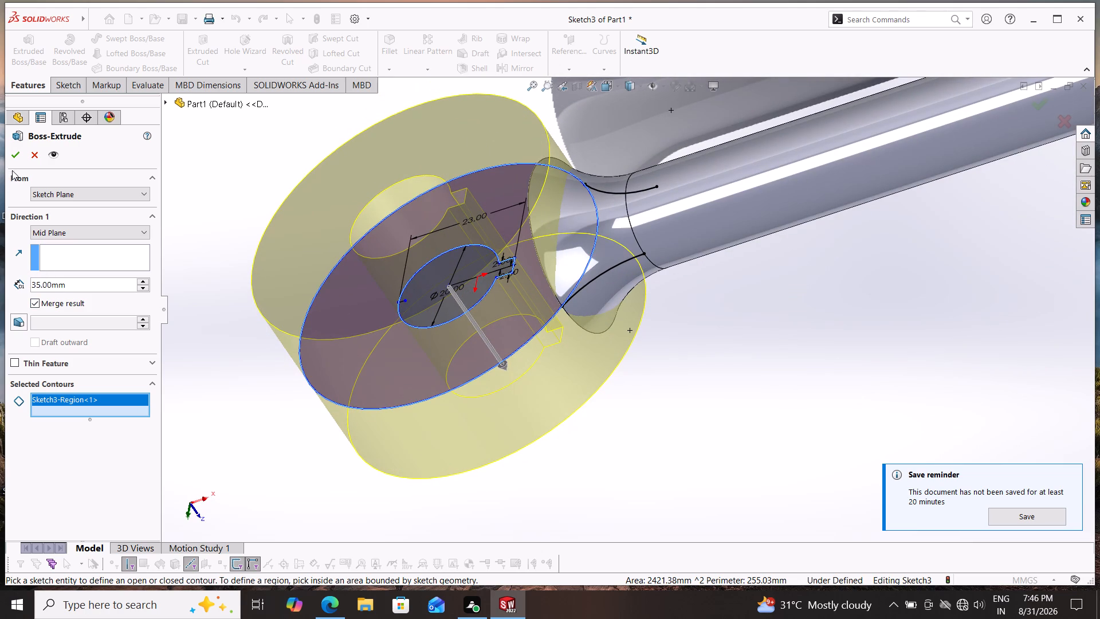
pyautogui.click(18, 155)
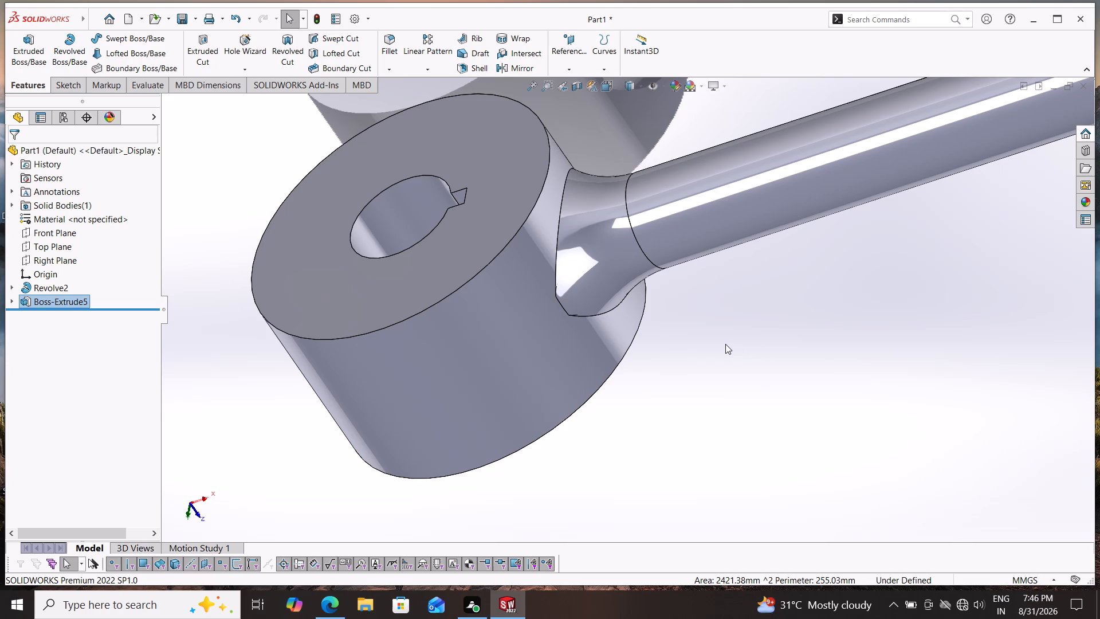
# Examine from several angles how the hub joins the arm's flare.
pyautogui.scroll(2, 720, 362)
pyautogui.scroll(2, 765, 324)
pyautogui.moveTo(761, 327); pyautogui.dragTo(732, 414, button='middle')
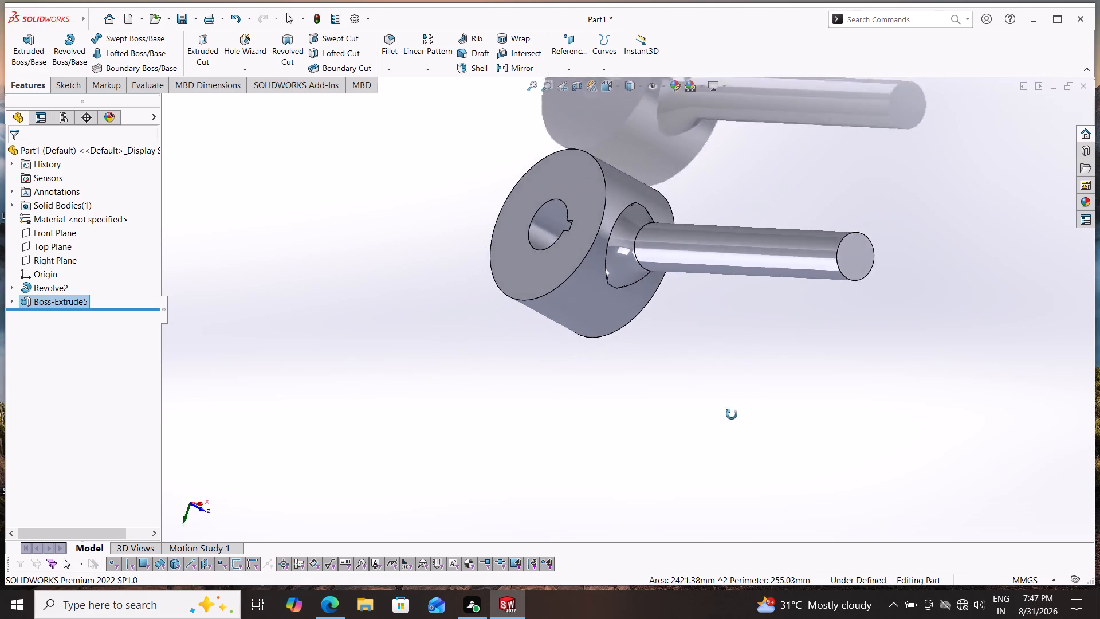
pyautogui.moveTo(732, 414); pyautogui.dragTo(746, 314, button='middle')
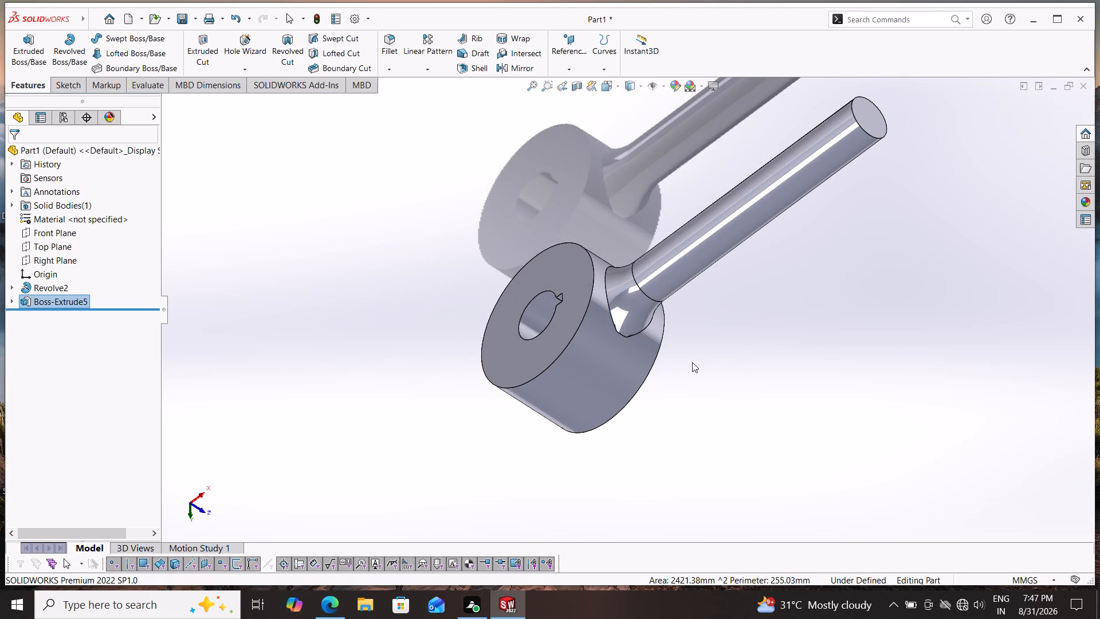
pyautogui.moveTo(693, 361); pyautogui.dragTo(757, 369, button='middle')
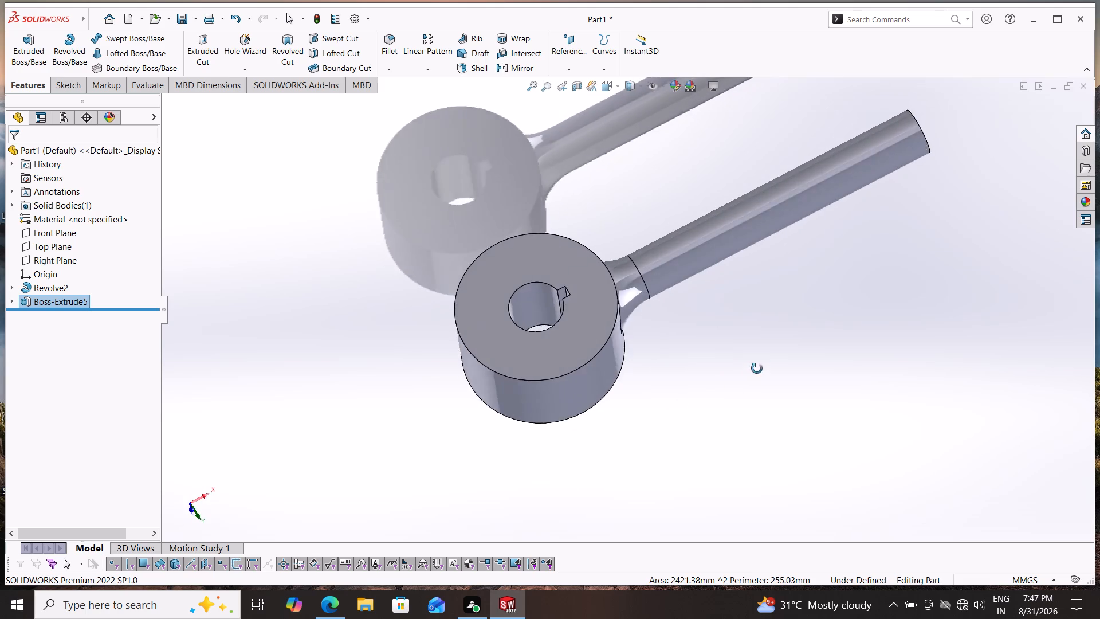
pyautogui.moveTo(757, 369); pyautogui.dragTo(769, 318, button='middle')
pyautogui.moveTo(748, 330); pyautogui.dragTo(702, 378, button='middle')
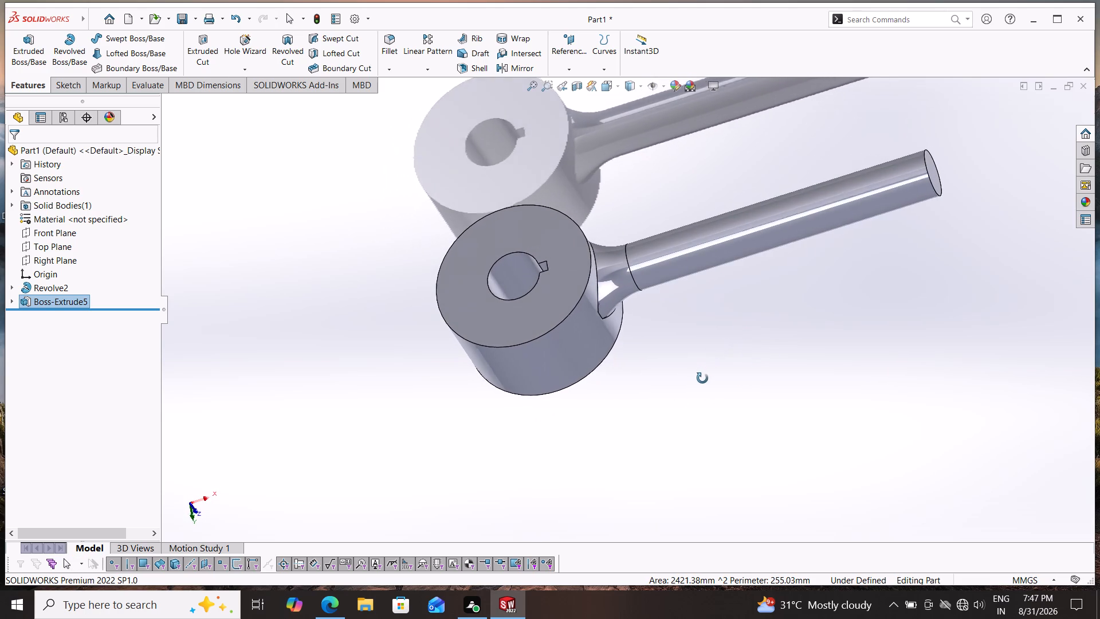
pyautogui.moveTo(702, 378); pyautogui.dragTo(701, 382, button='middle')
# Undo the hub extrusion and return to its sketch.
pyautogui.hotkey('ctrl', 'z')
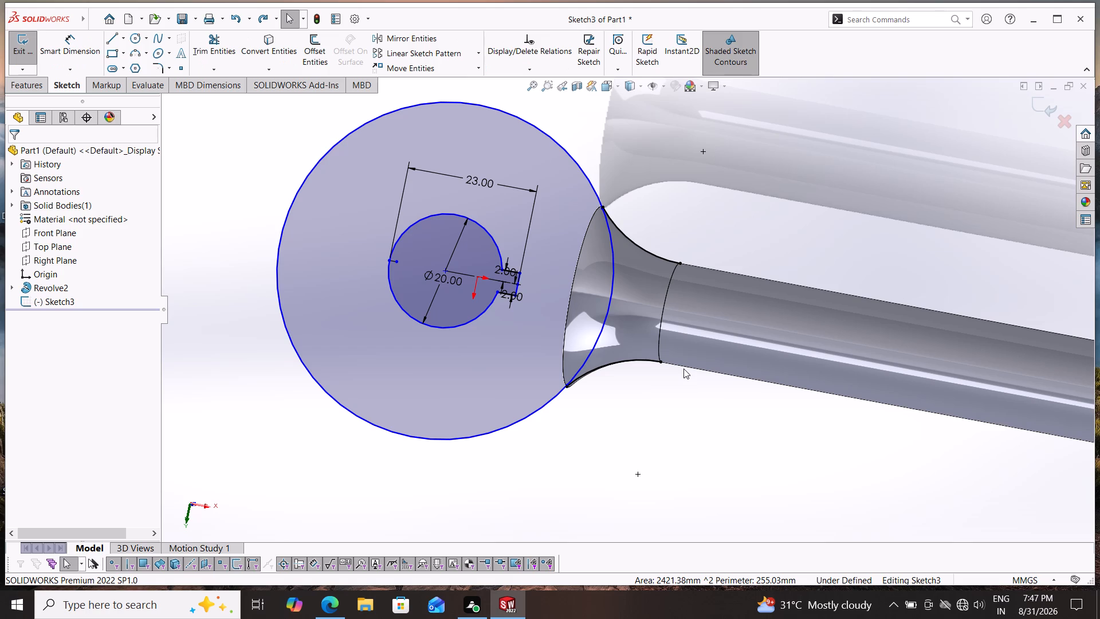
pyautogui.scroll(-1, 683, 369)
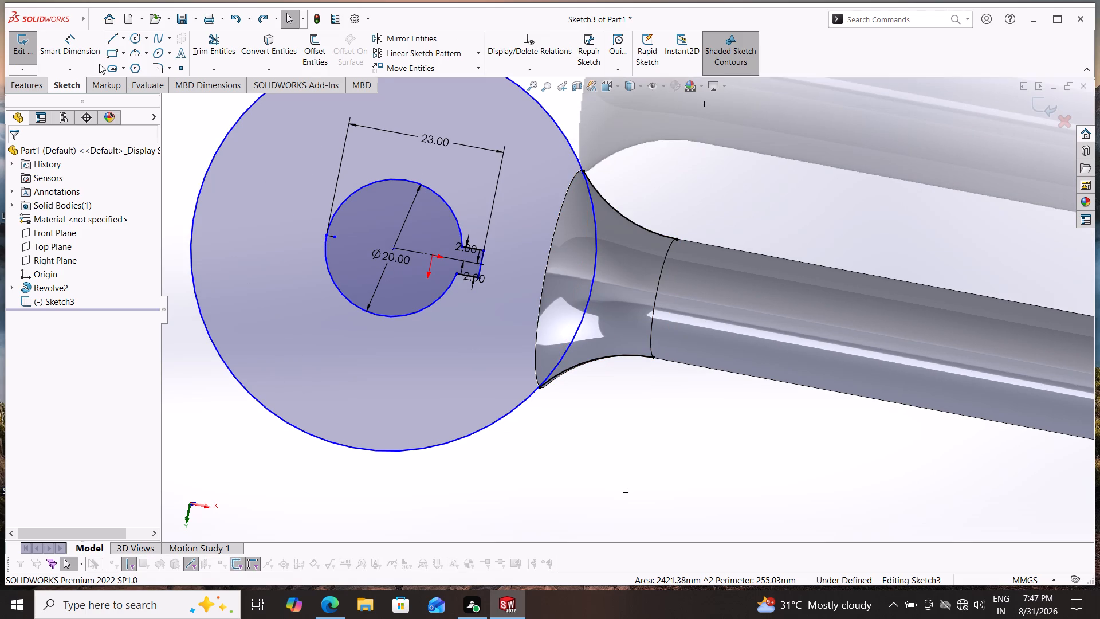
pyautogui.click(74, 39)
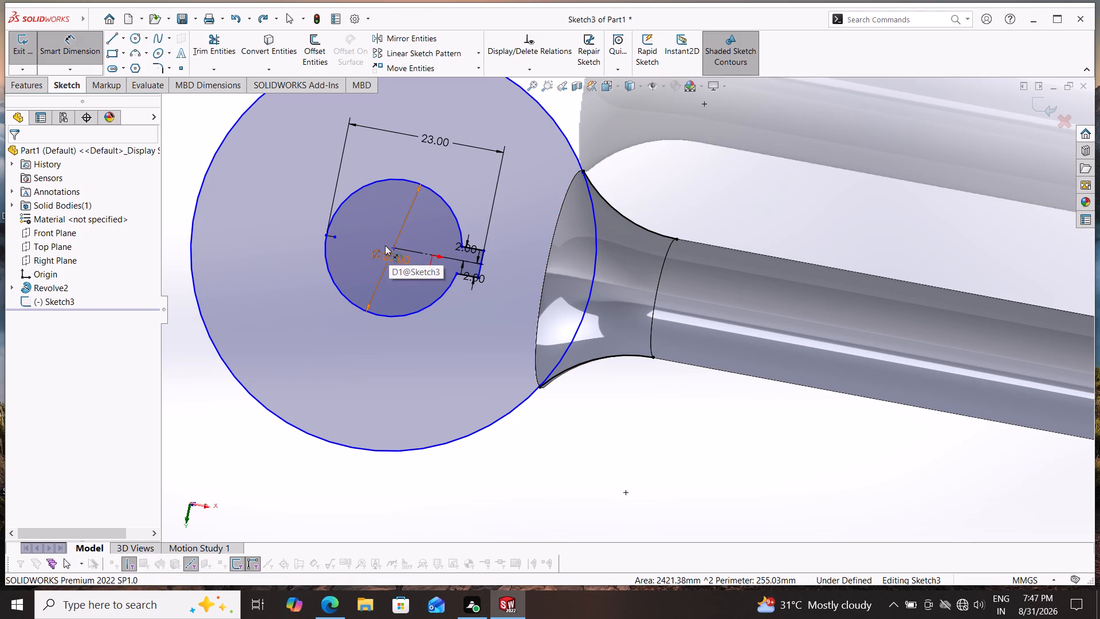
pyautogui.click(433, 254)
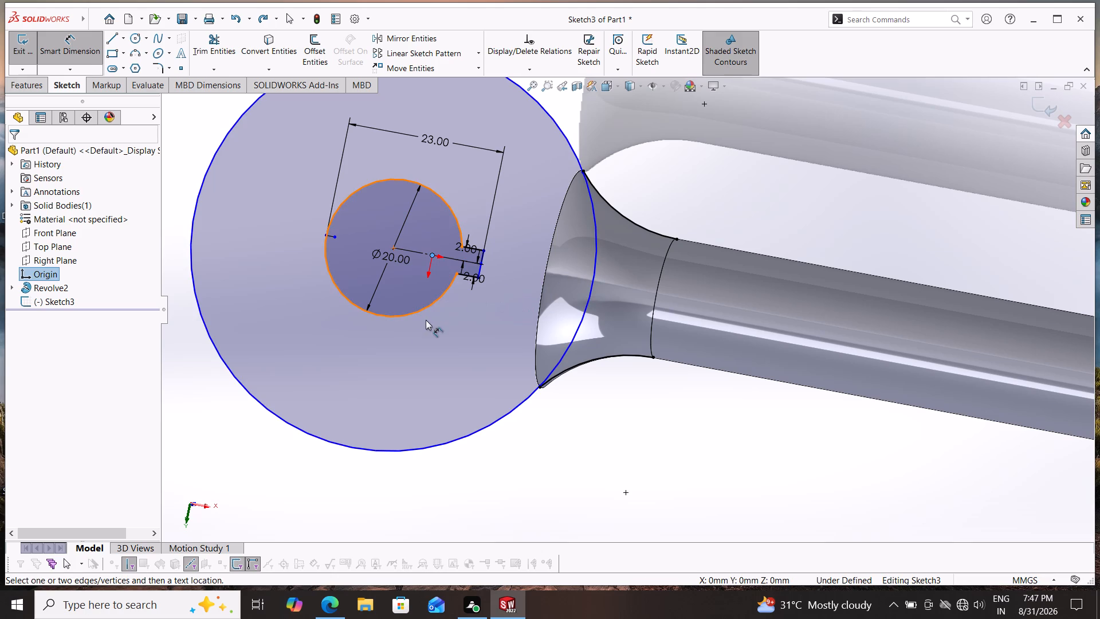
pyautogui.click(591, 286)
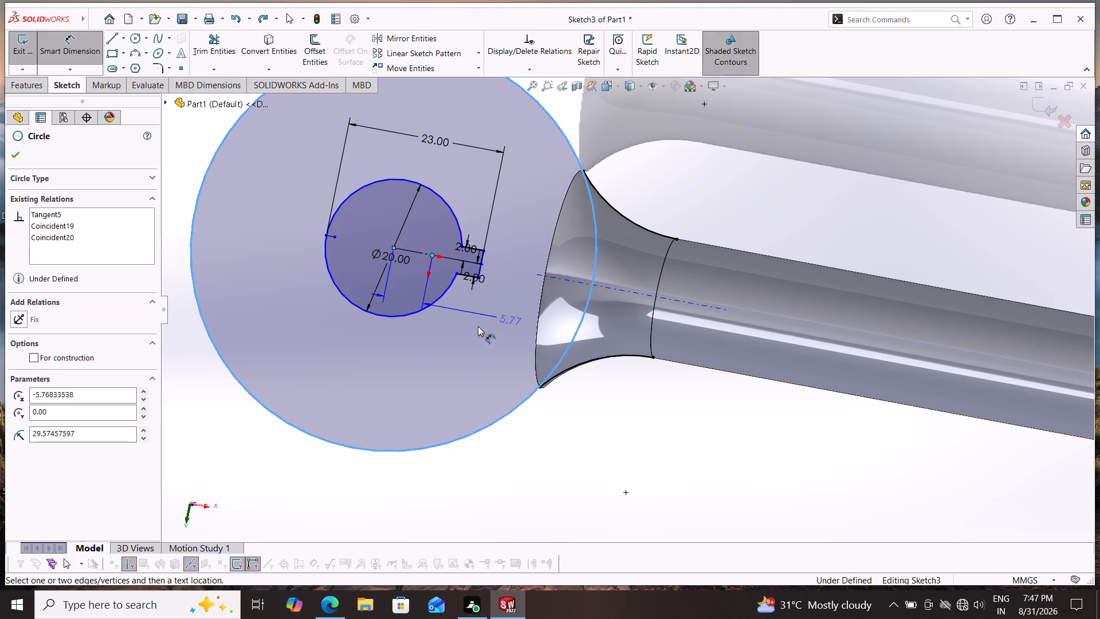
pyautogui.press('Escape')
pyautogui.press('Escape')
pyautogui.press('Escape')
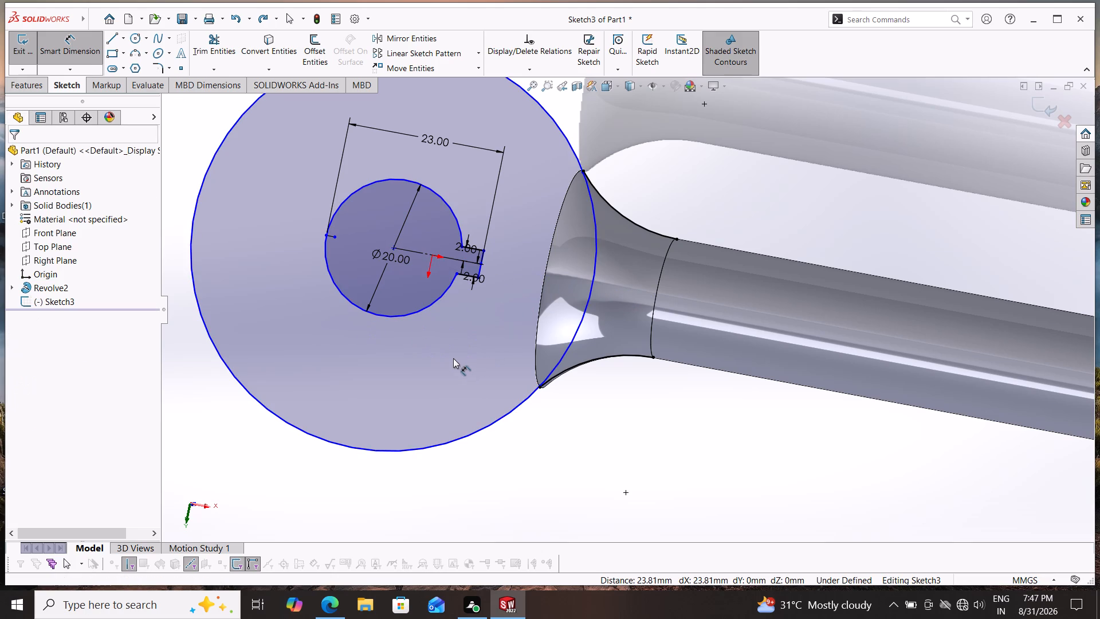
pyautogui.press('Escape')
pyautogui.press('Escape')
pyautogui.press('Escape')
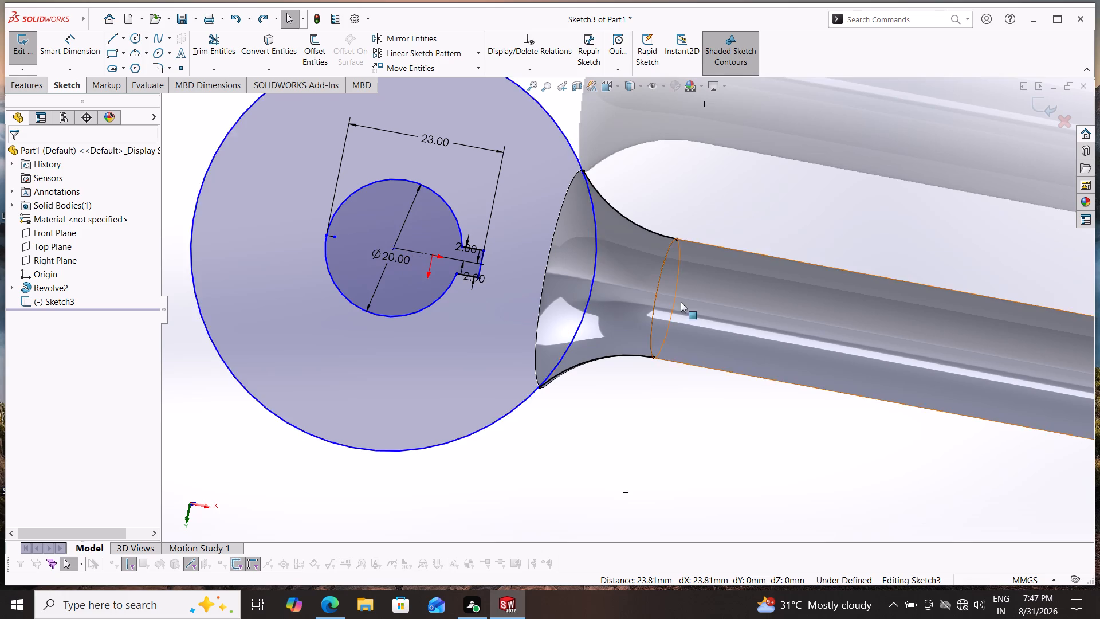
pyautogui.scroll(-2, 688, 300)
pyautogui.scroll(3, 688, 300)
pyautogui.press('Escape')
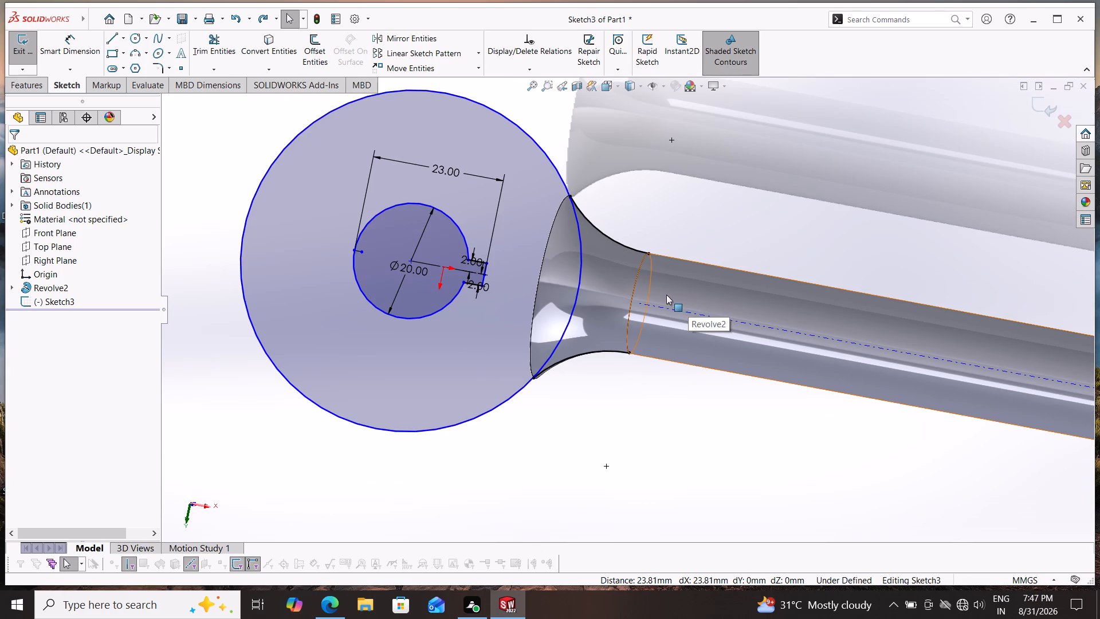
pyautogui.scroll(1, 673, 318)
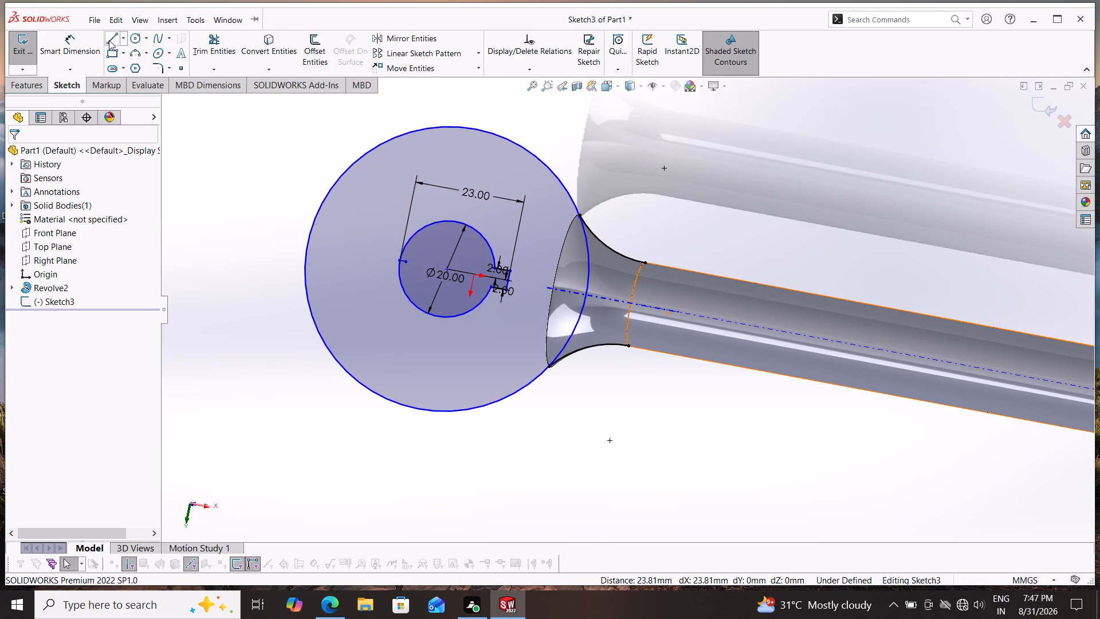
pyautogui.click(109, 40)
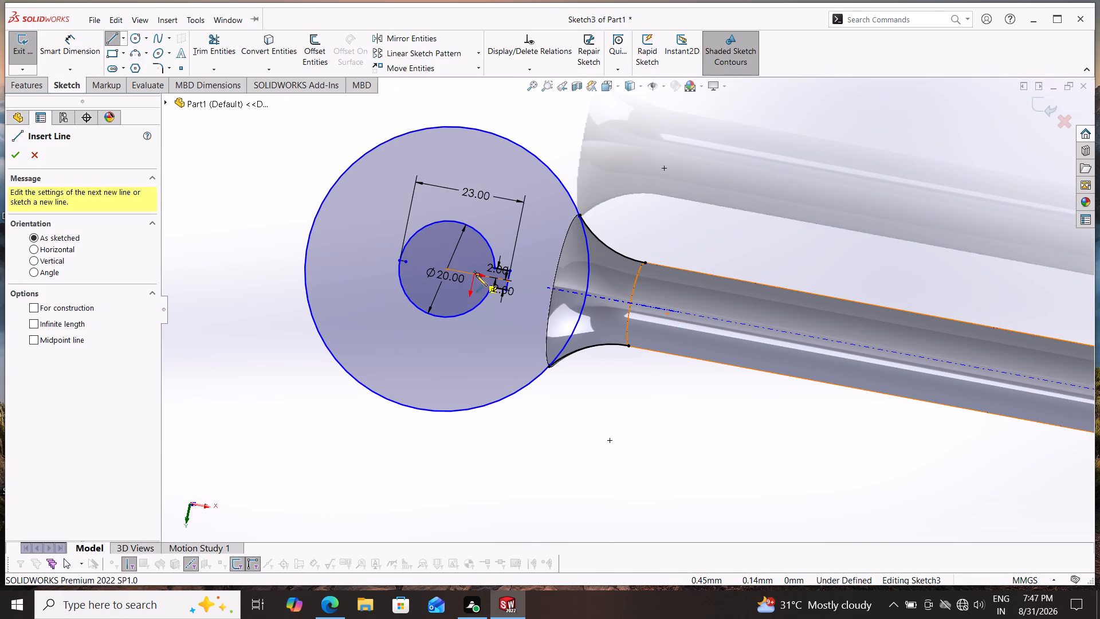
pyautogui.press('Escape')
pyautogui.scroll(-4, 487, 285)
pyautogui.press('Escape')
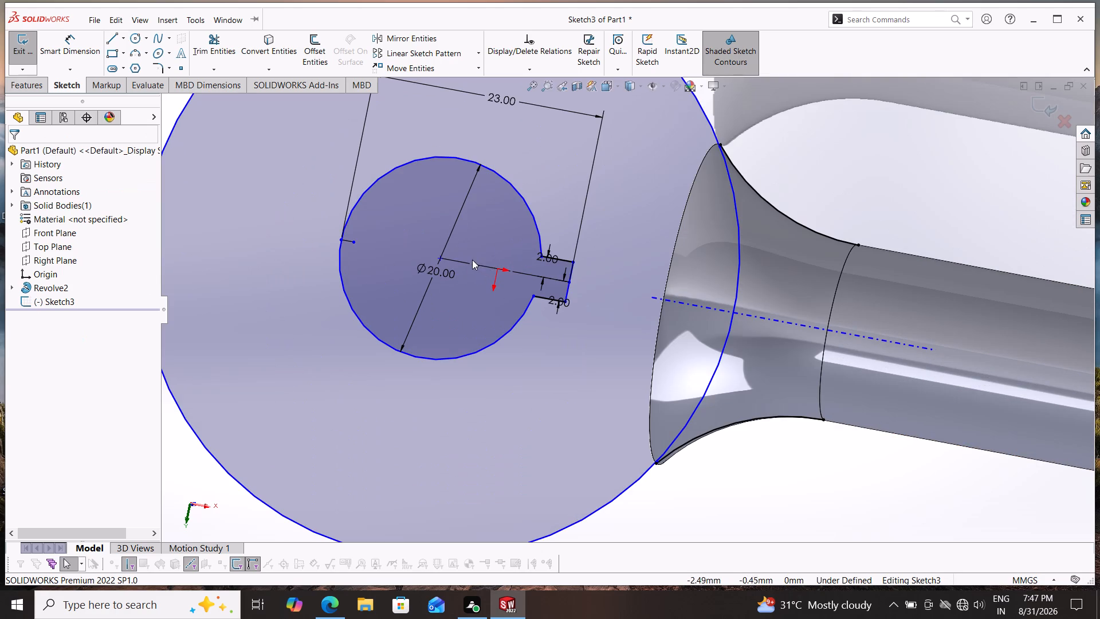
# Delete the horizontal construction line running from the bore centre to the end of the keyway.
pyautogui.click(476, 265)
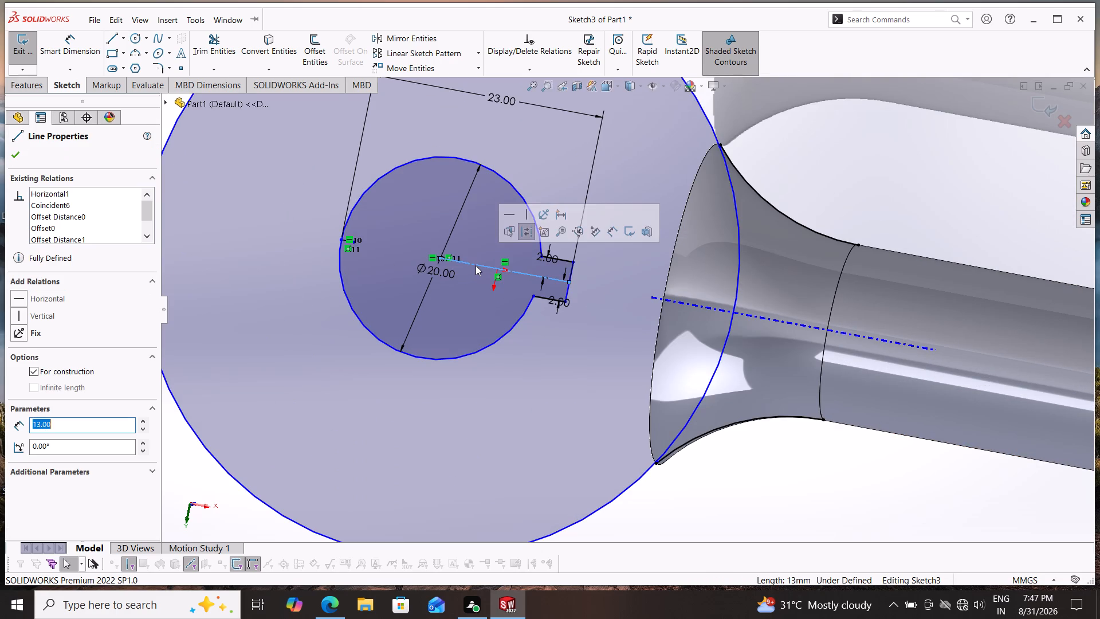
pyautogui.press('Delete')
pyautogui.click(480, 300)
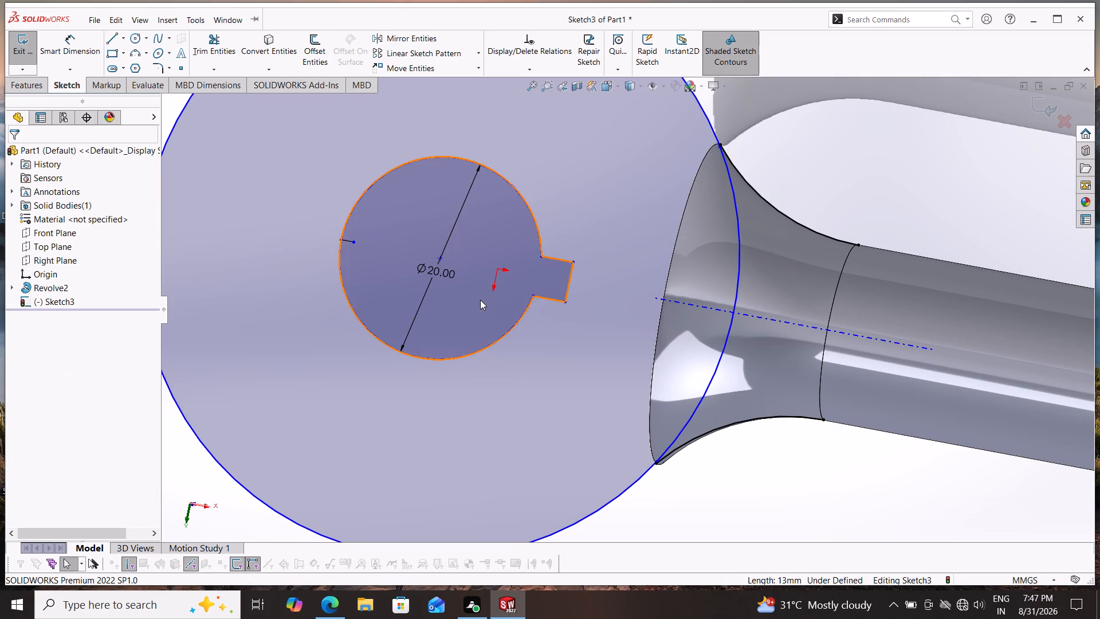
pyautogui.press('Escape')
pyautogui.press('Escape')
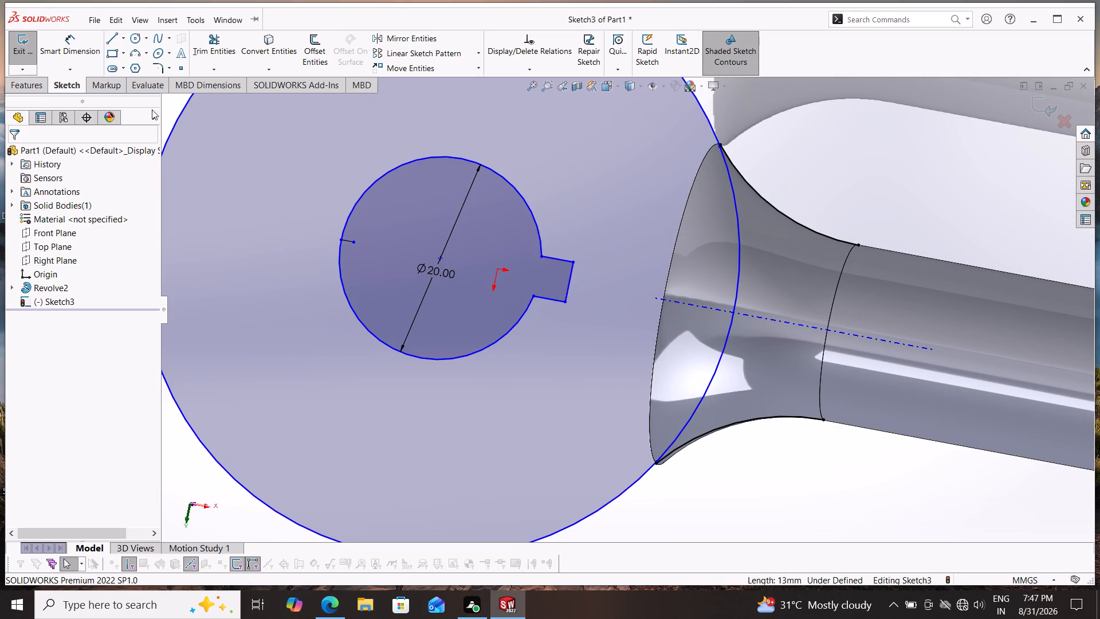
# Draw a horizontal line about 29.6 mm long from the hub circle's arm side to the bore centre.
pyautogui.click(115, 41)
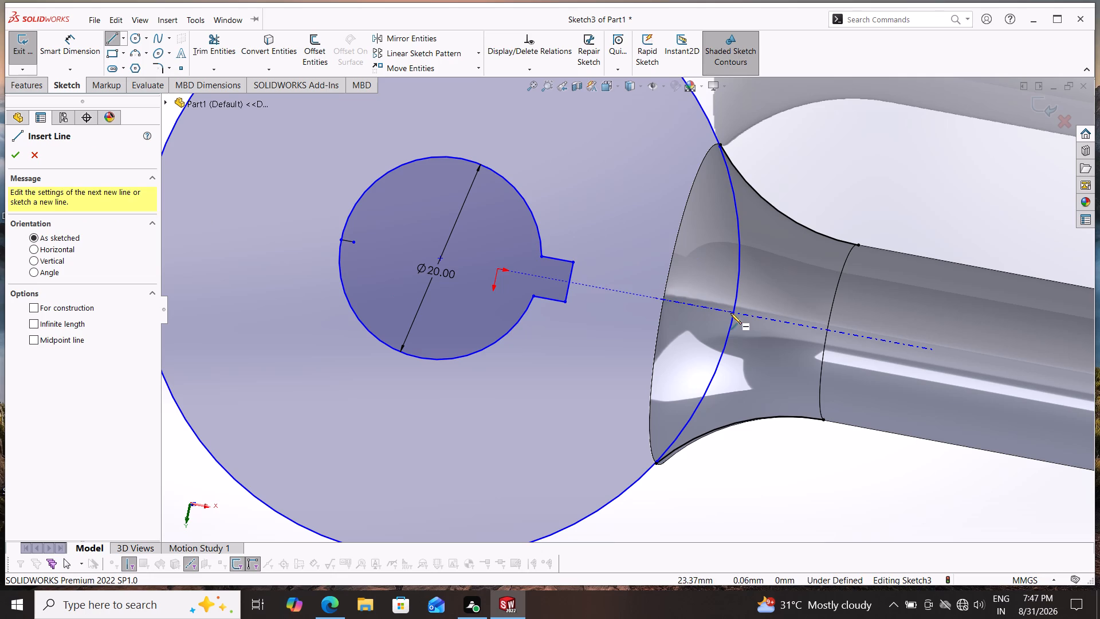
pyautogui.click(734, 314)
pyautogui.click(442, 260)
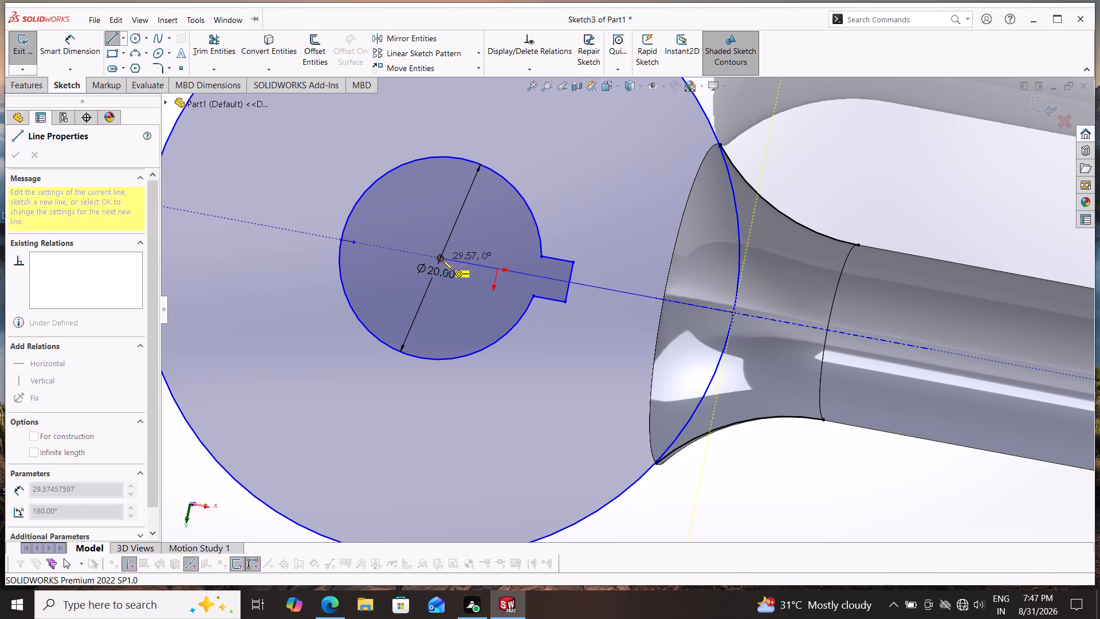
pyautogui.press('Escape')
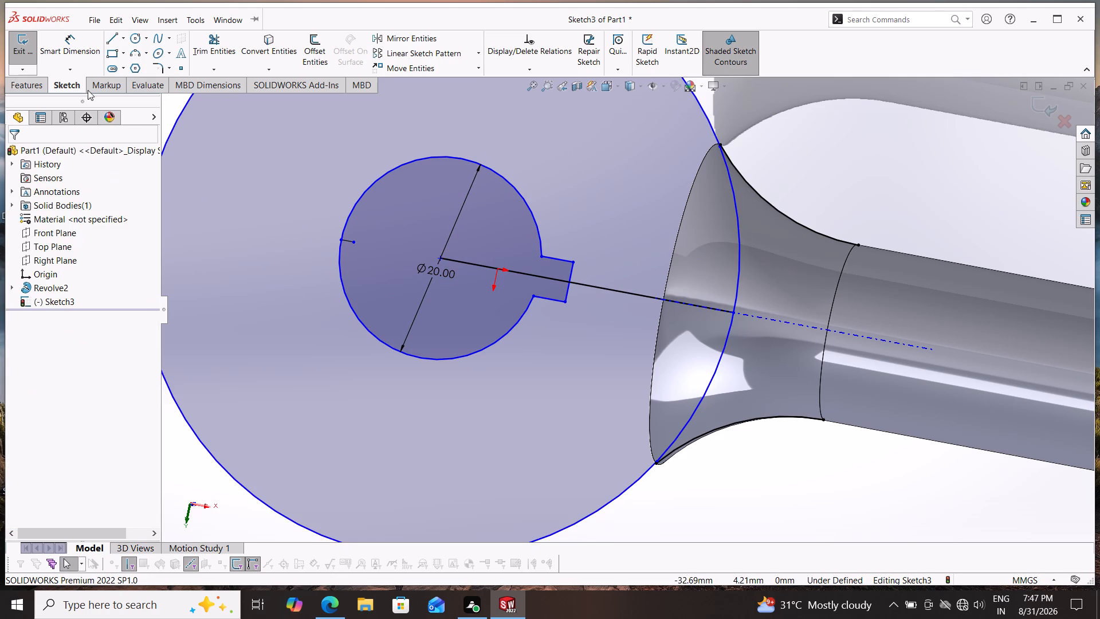
# Check the length of the line between the bore centre and the hub circle with a trial dimension.
pyautogui.click(66, 46)
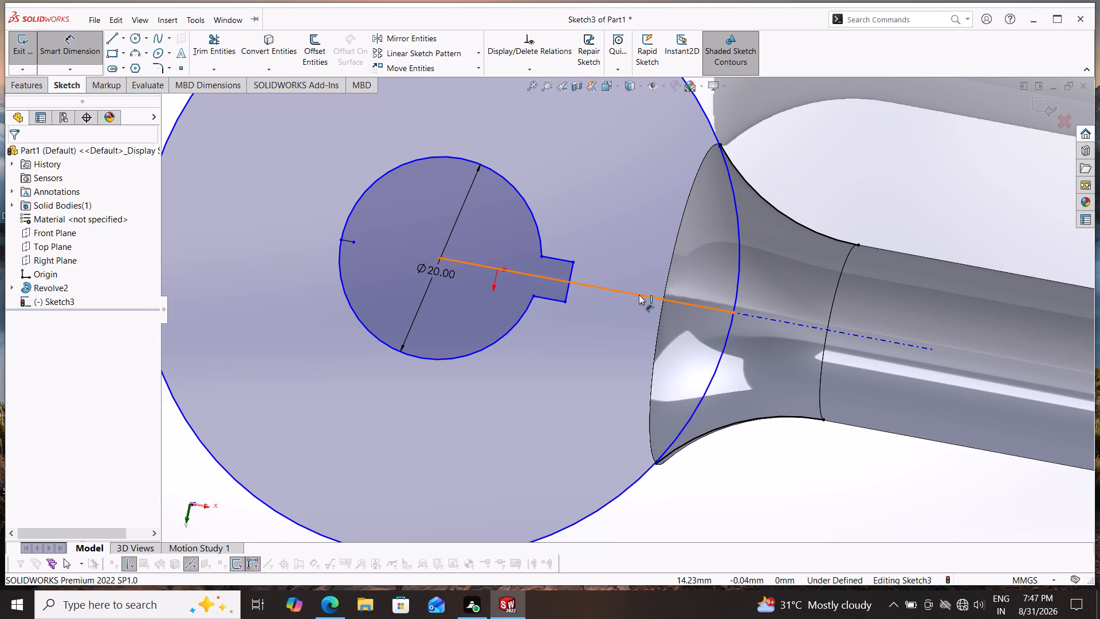
pyautogui.moveTo(639, 295); pyautogui.dragTo(628, 299)
pyautogui.scroll(2, 549, 409)
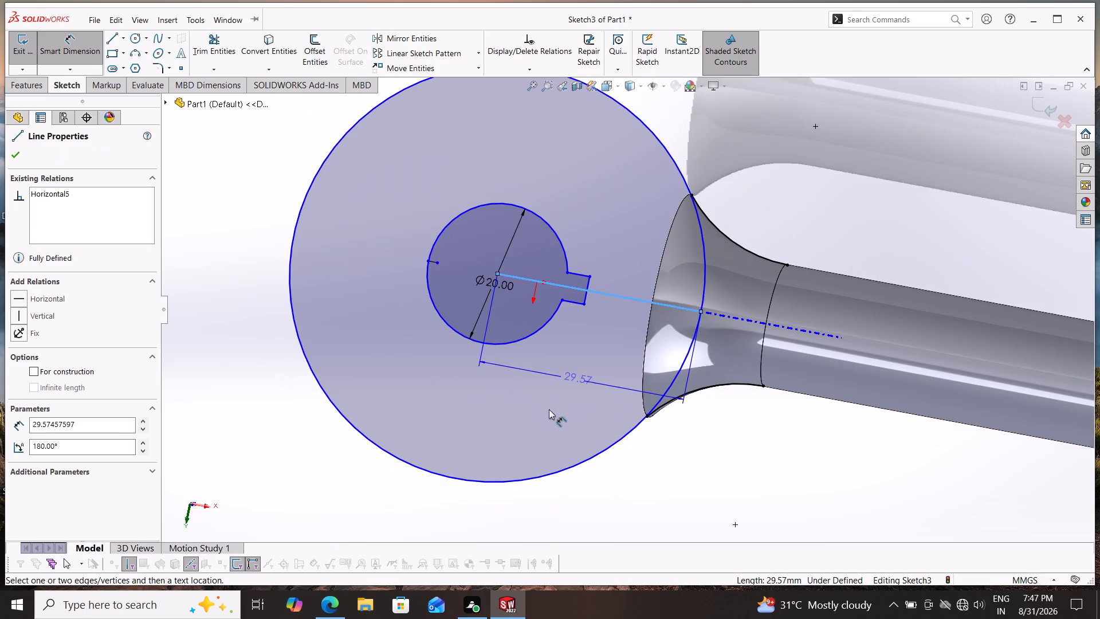
pyautogui.scroll(2, 549, 410)
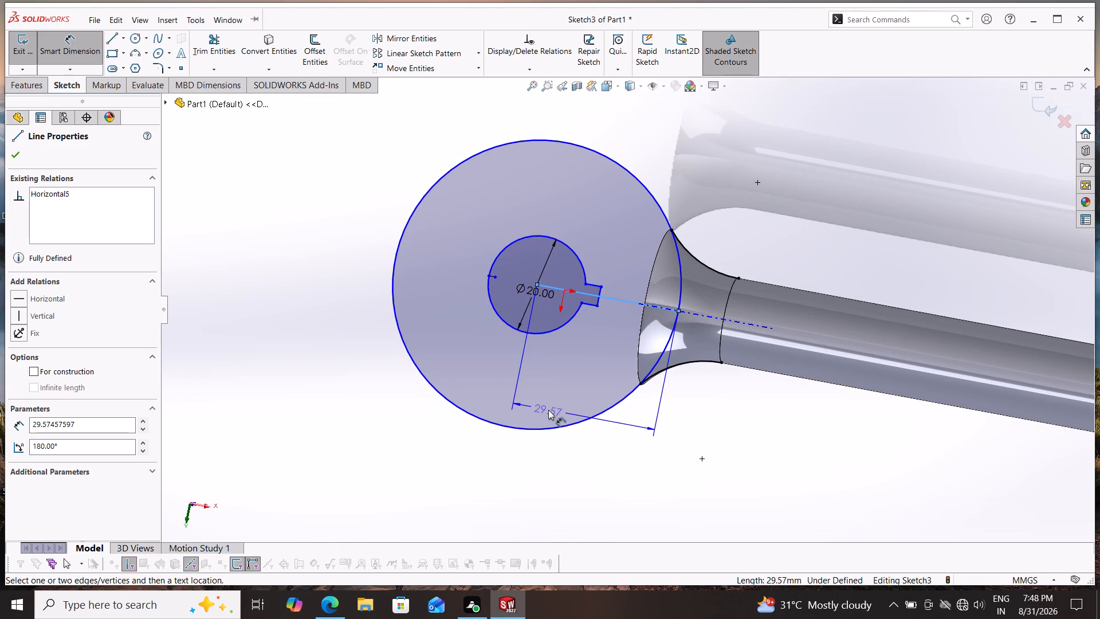
pyautogui.press('Escape')
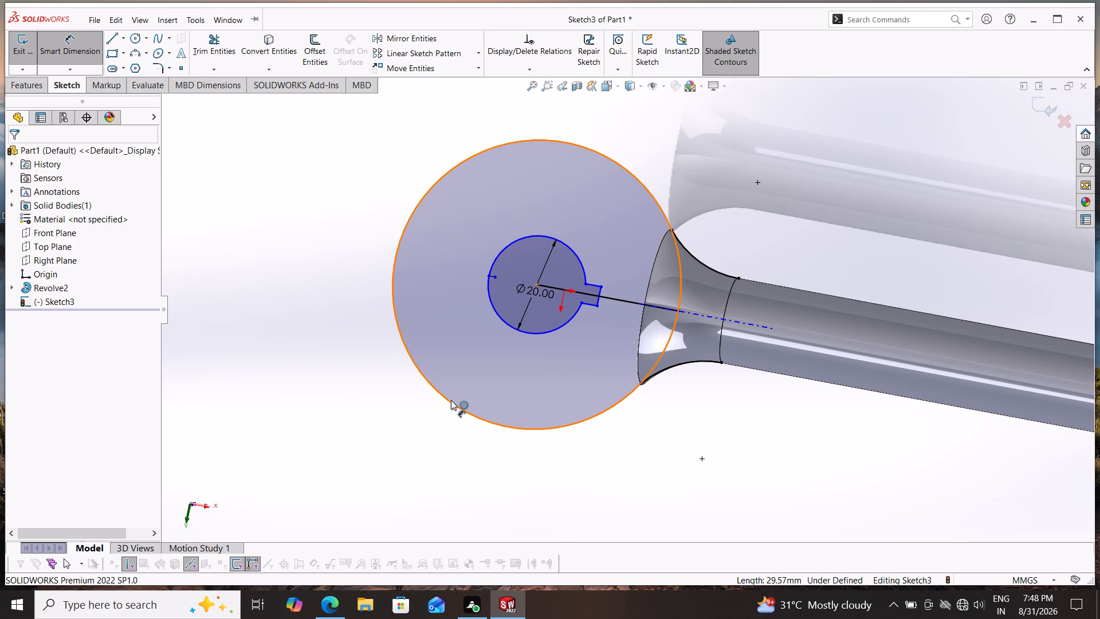
# Dimension the outer hub circle's diameter as 50 mm.
pyautogui.click(451, 400)
pyautogui.click(438, 455)
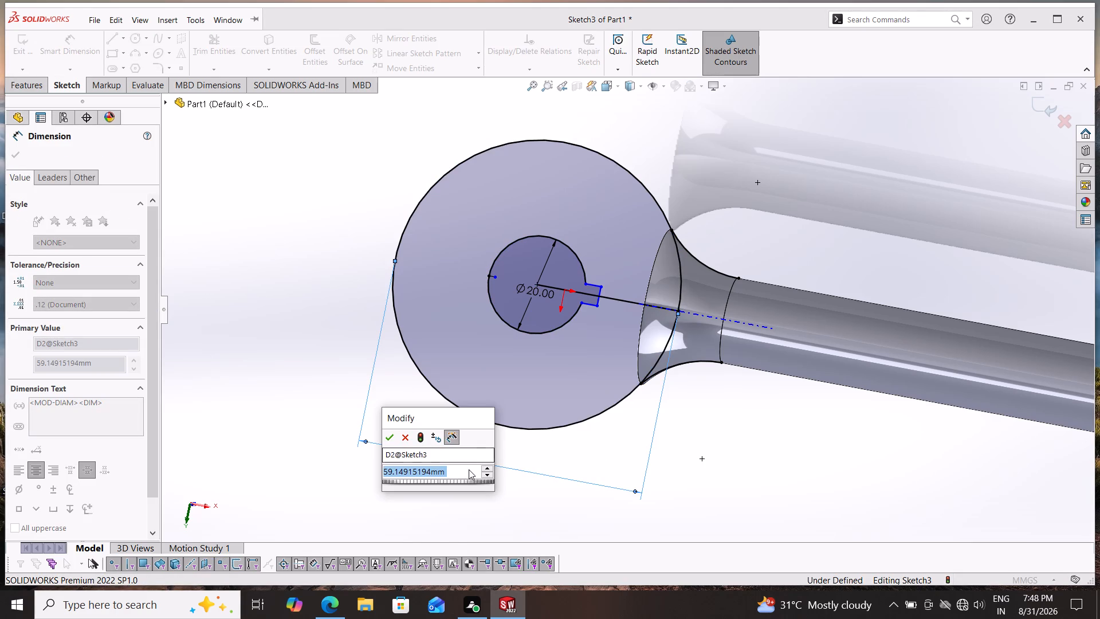
pyautogui.write('50')
pyautogui.press('Return')
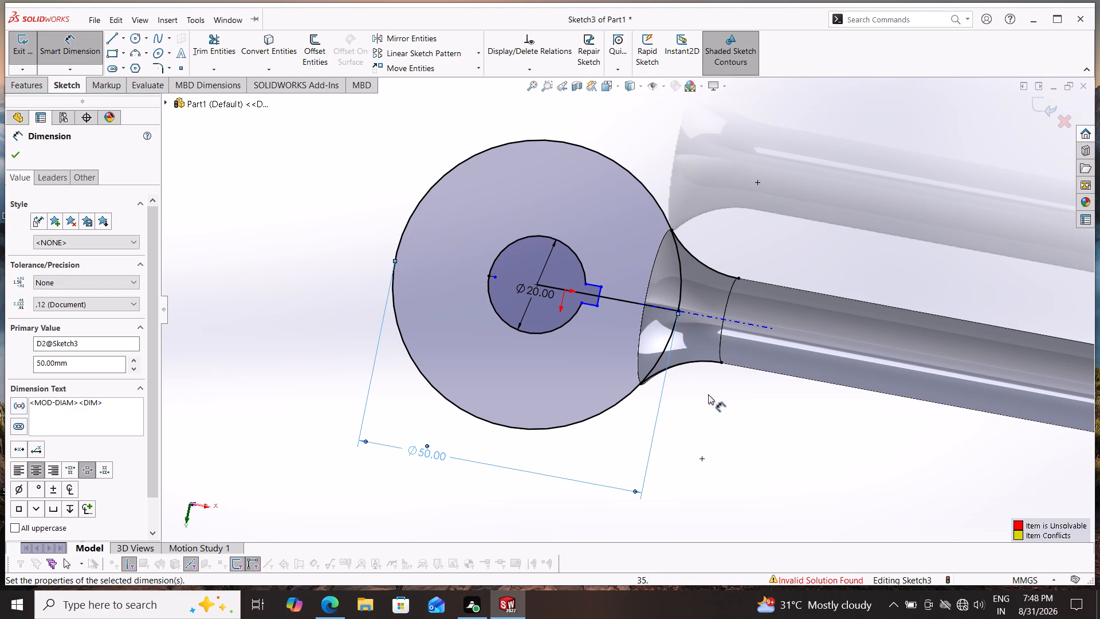
pyautogui.press('Escape')
pyautogui.press('Escape')
pyautogui.press('Escape')
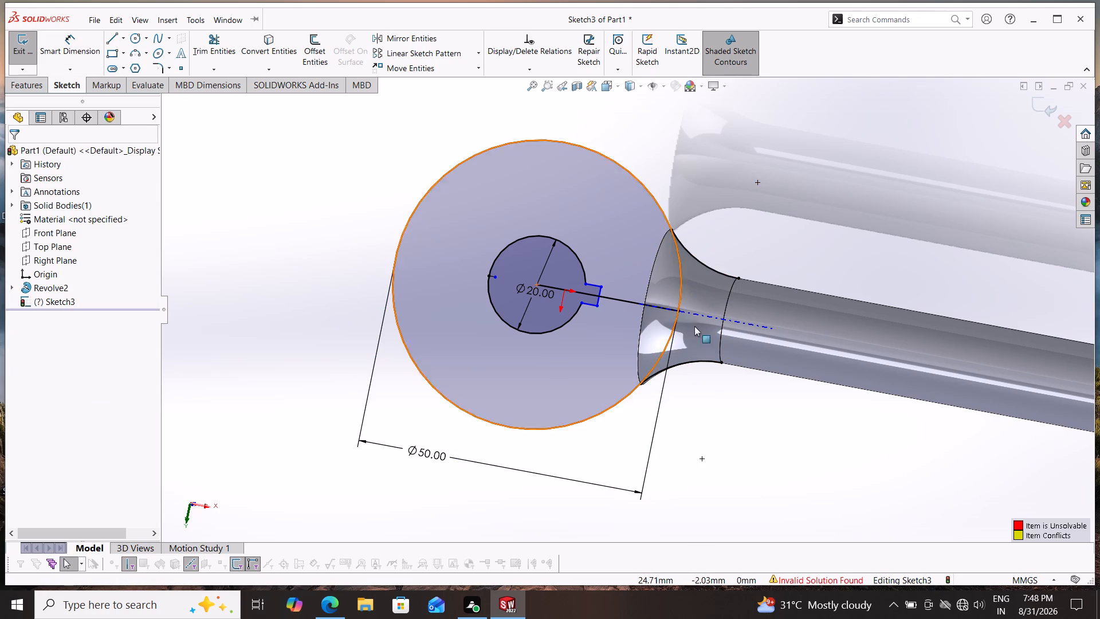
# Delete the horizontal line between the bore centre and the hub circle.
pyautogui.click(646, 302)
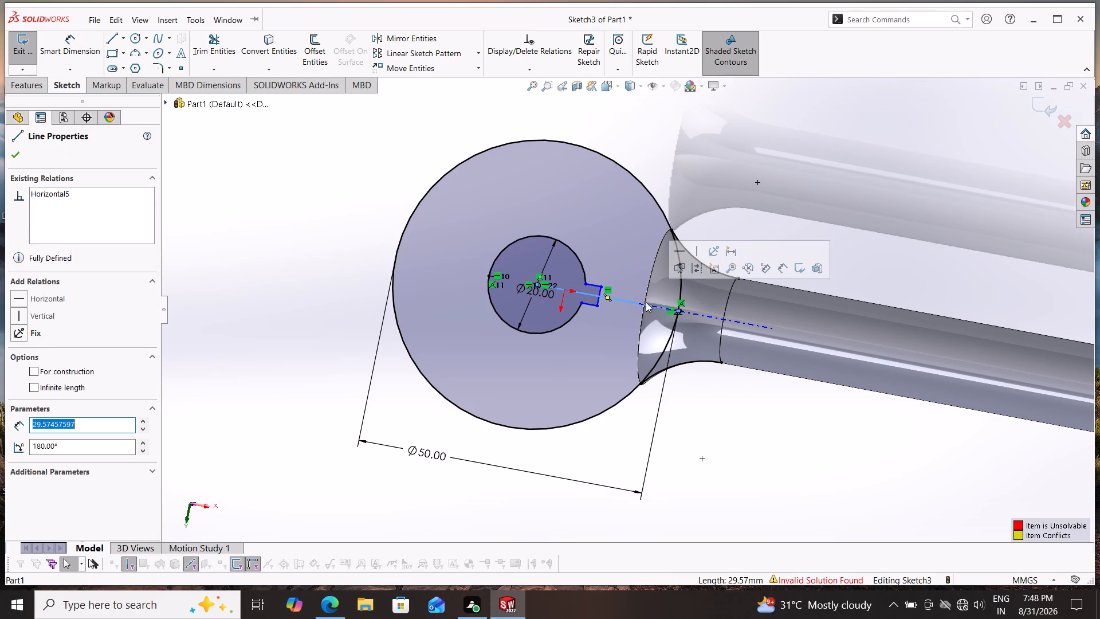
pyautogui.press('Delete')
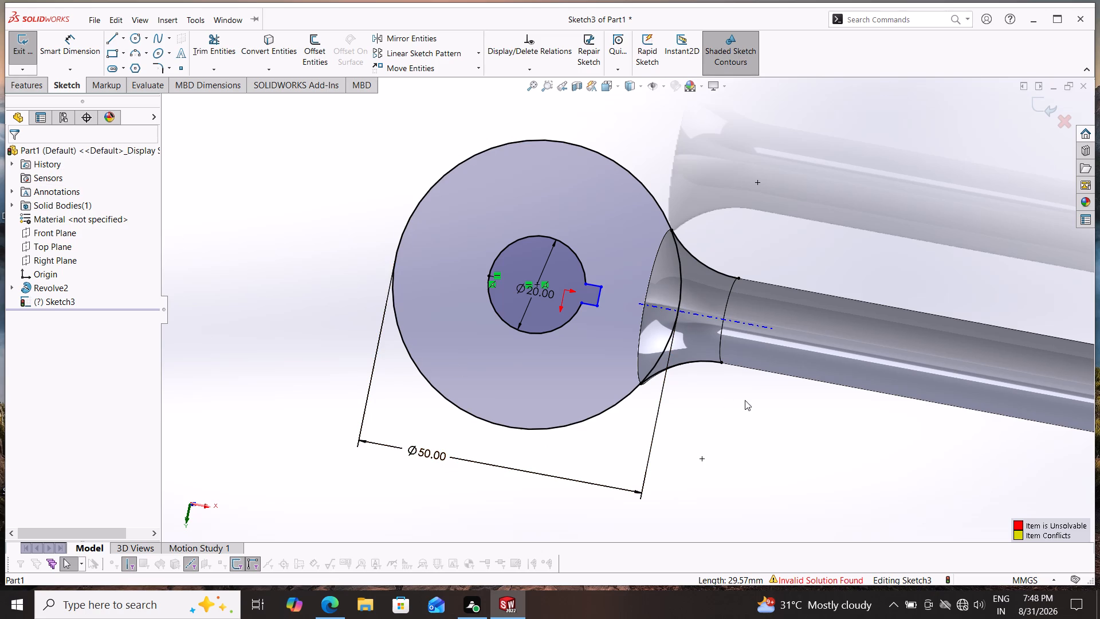
# Examine from several angles how the hub circle meets the end face of the arm's flare.
pyautogui.scroll(2, 764, 409)
pyautogui.moveTo(761, 411); pyautogui.dragTo(775, 473, button='middle')
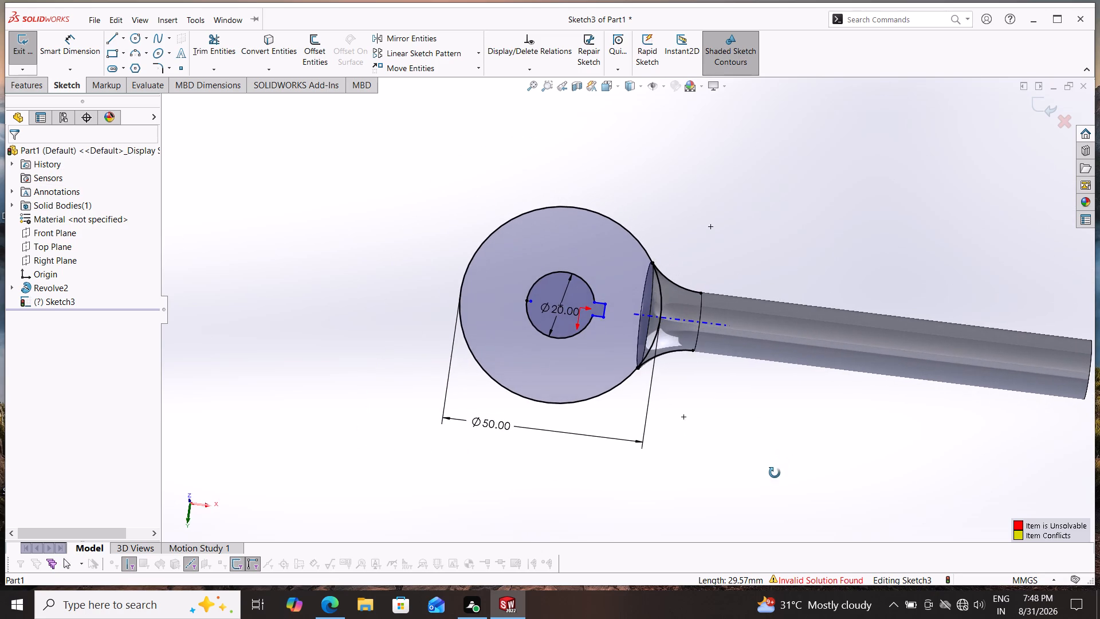
pyautogui.moveTo(775, 473); pyautogui.dragTo(795, 483, button='middle')
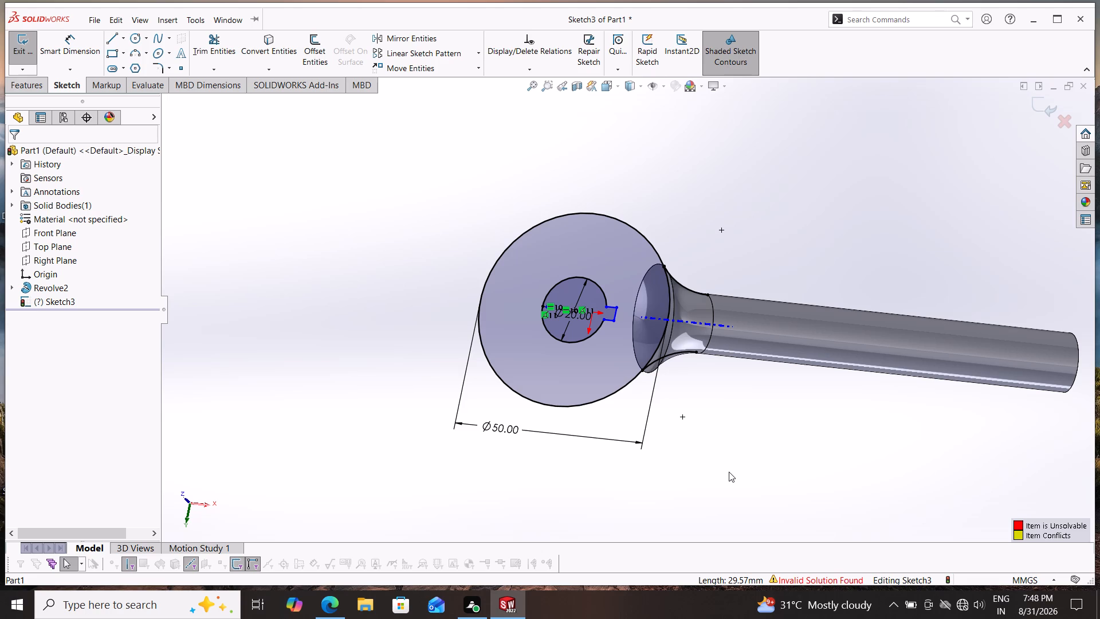
pyautogui.scroll(-1, 720, 418)
pyautogui.moveTo(720, 418); pyautogui.dragTo(709, 392, button='middle')
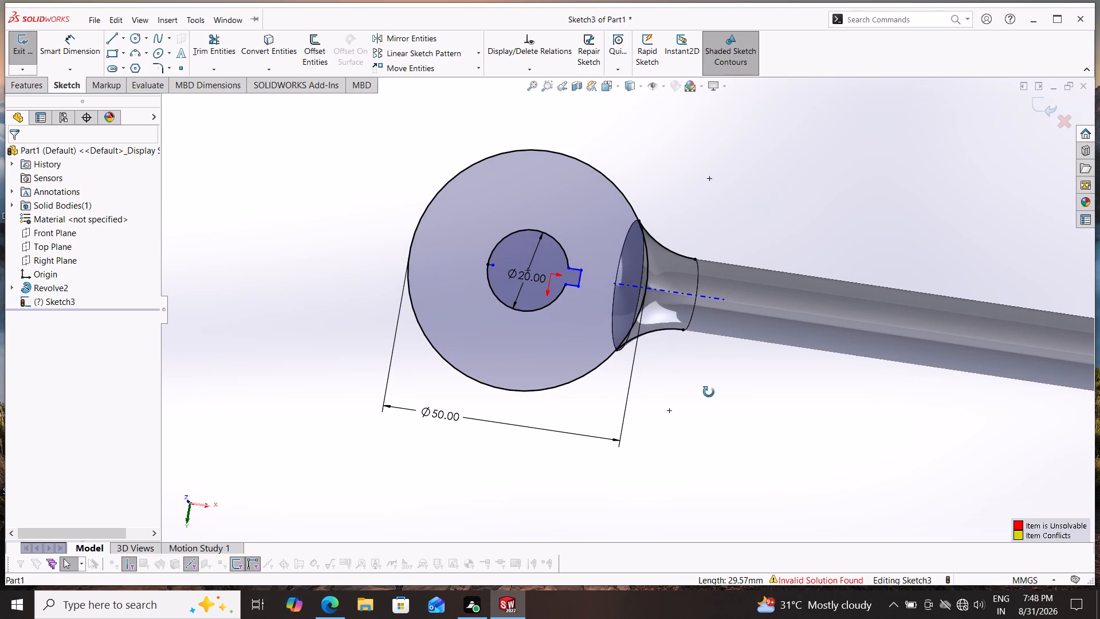
pyautogui.moveTo(709, 392); pyautogui.dragTo(681, 384, button='middle')
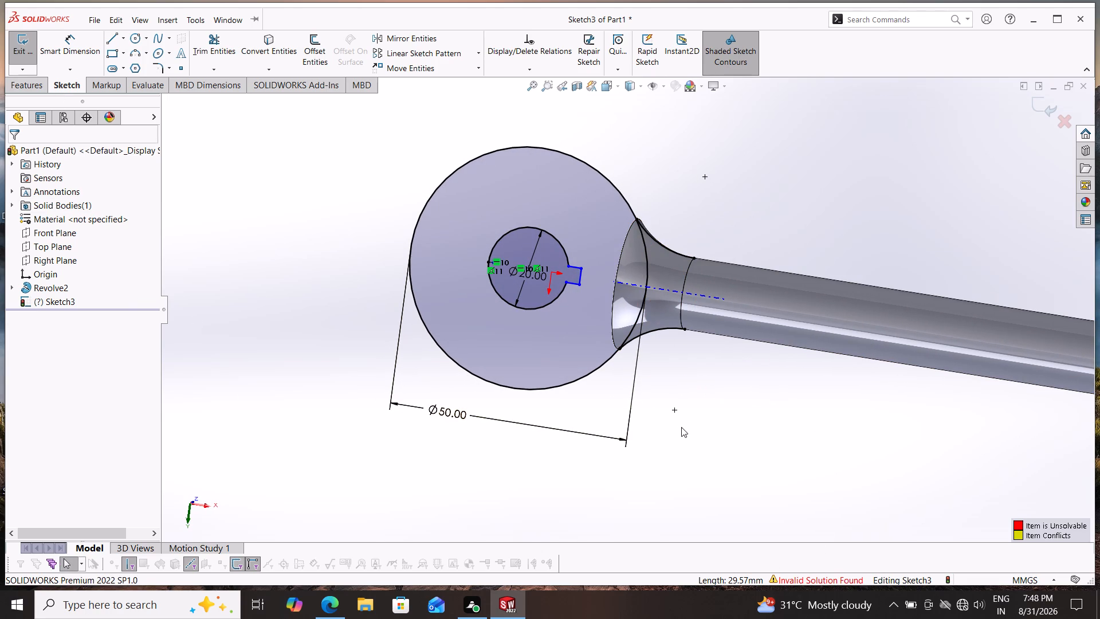
pyautogui.scroll(2, 694, 388)
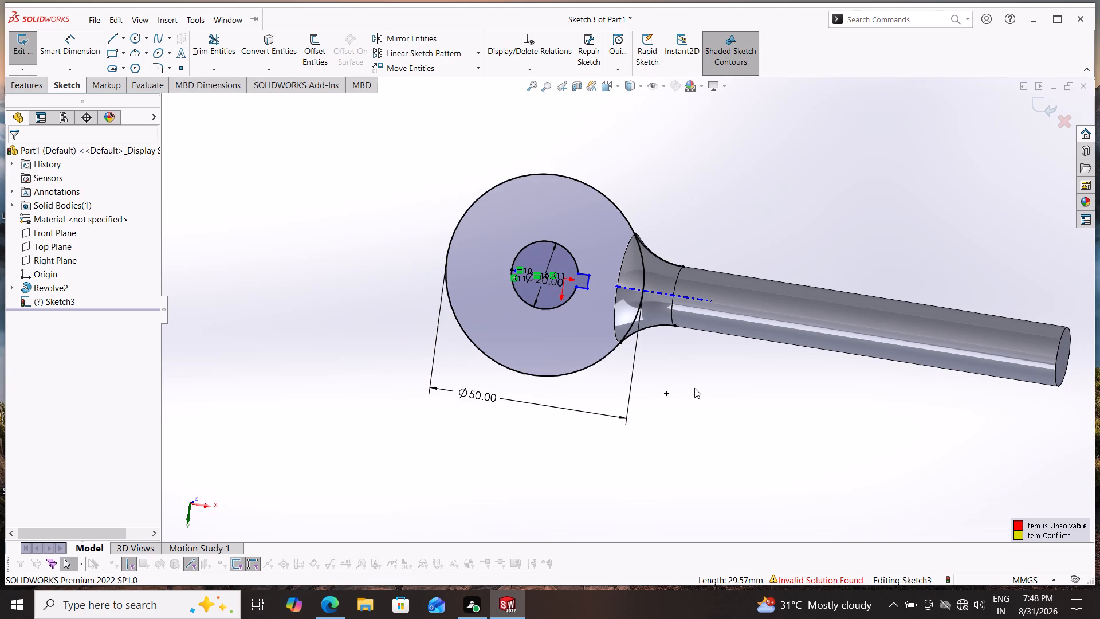
pyautogui.scroll(-2, 729, 337)
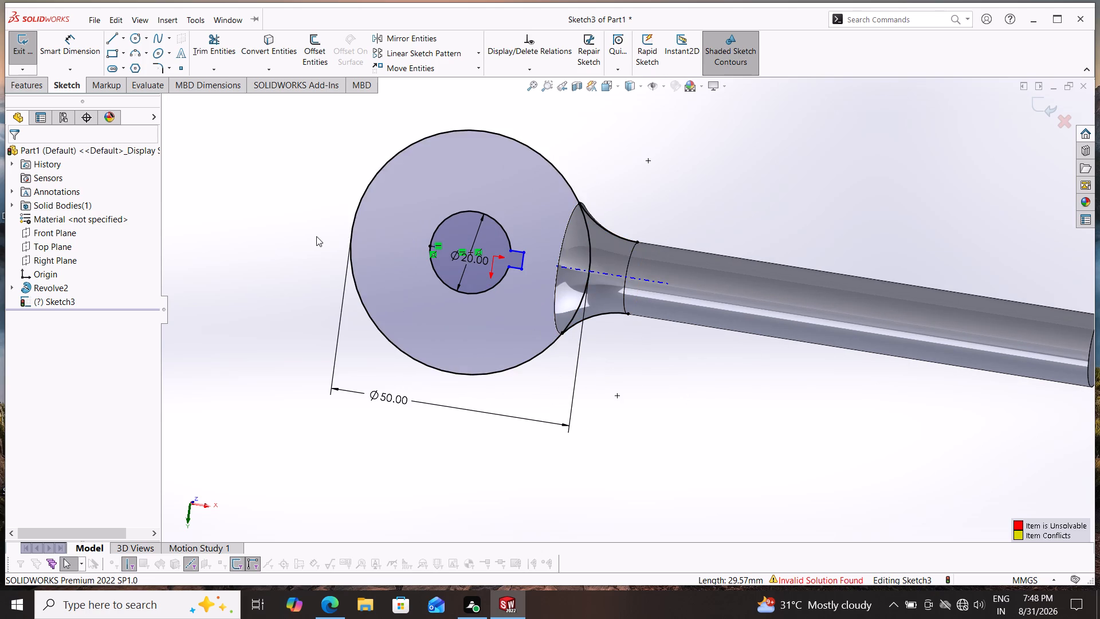
pyautogui.moveTo(720, 398); pyautogui.dragTo(756, 431, button='middle')
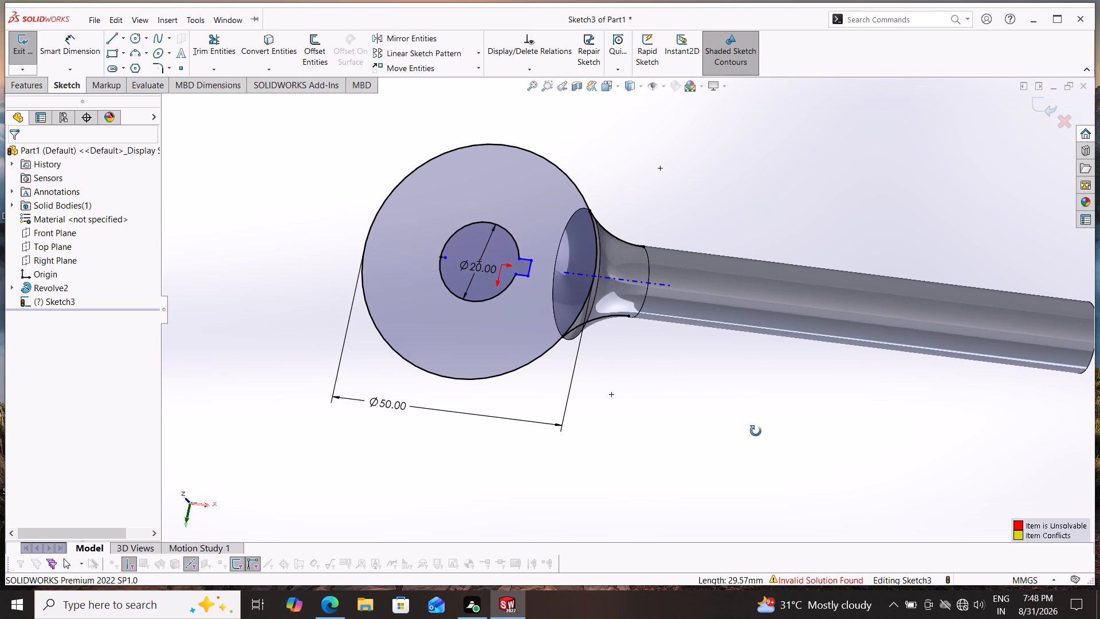
pyautogui.moveTo(756, 431); pyautogui.dragTo(753, 430, button='middle')
# Check the distance from the bore centre to the flare's end edge with a trial dimension.
pyautogui.click(74, 45)
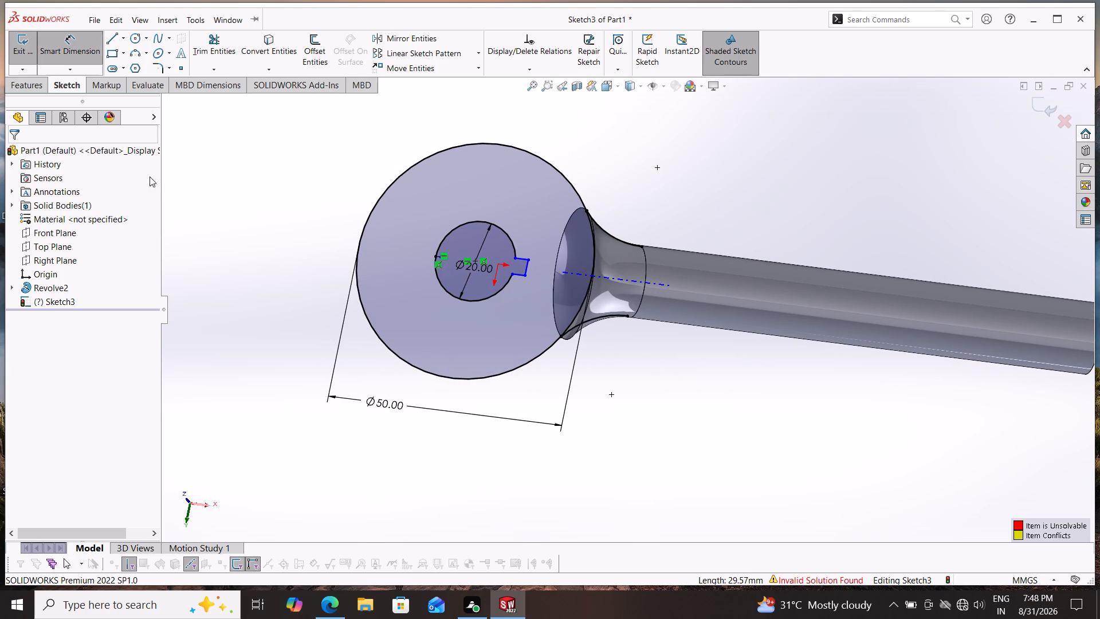
pyautogui.click(475, 260)
pyautogui.scroll(-4, 531, 275)
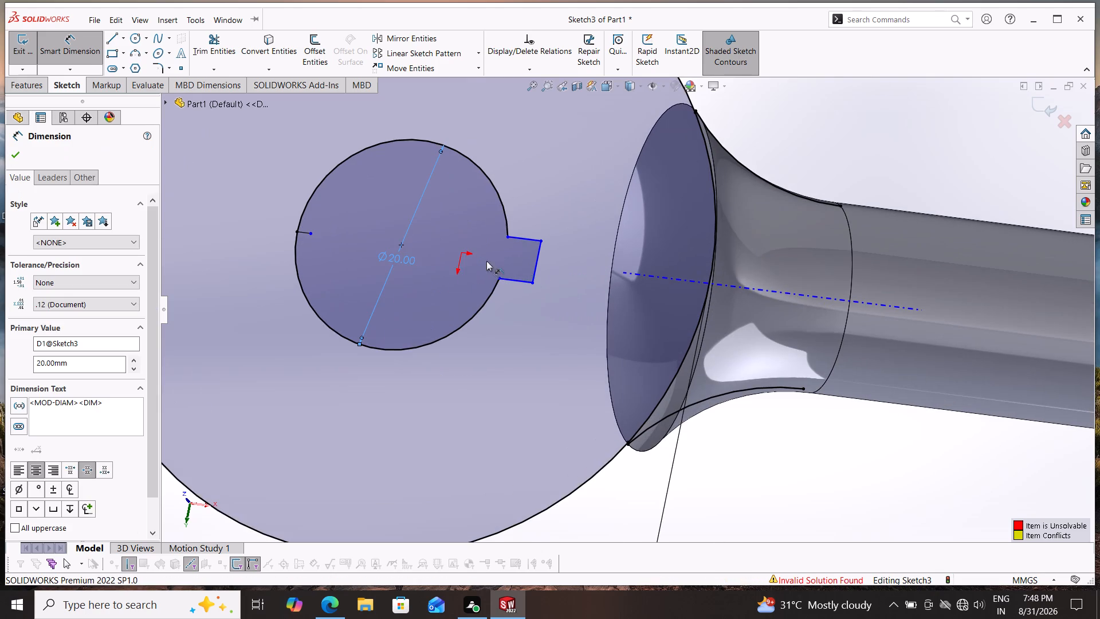
pyautogui.click(399, 244)
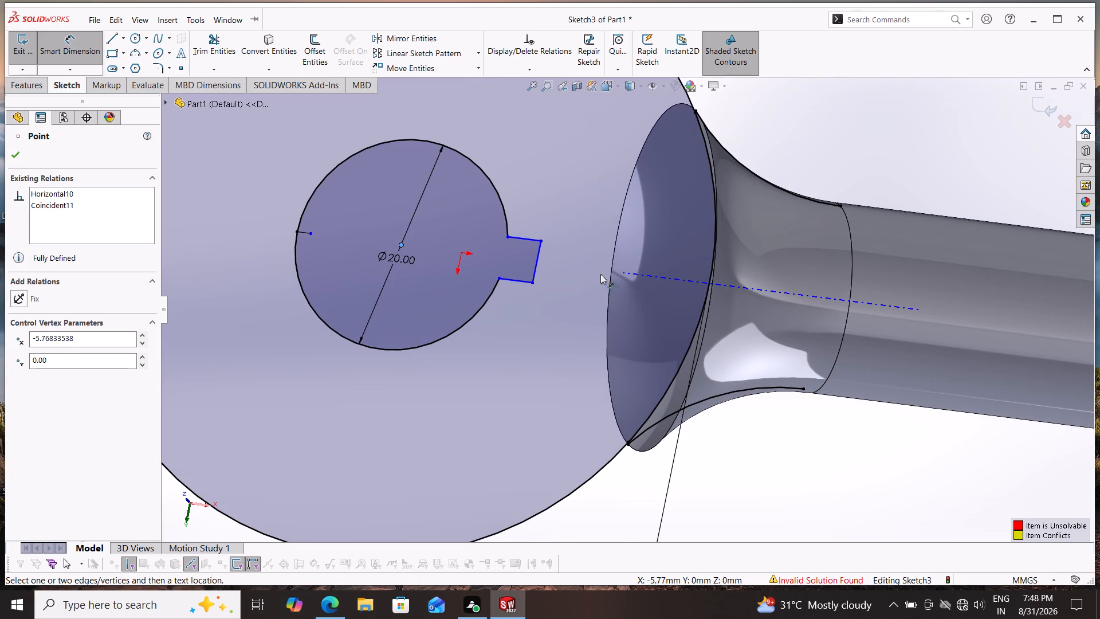
pyautogui.moveTo(813, 374); pyautogui.dragTo(817, 377, button='middle')
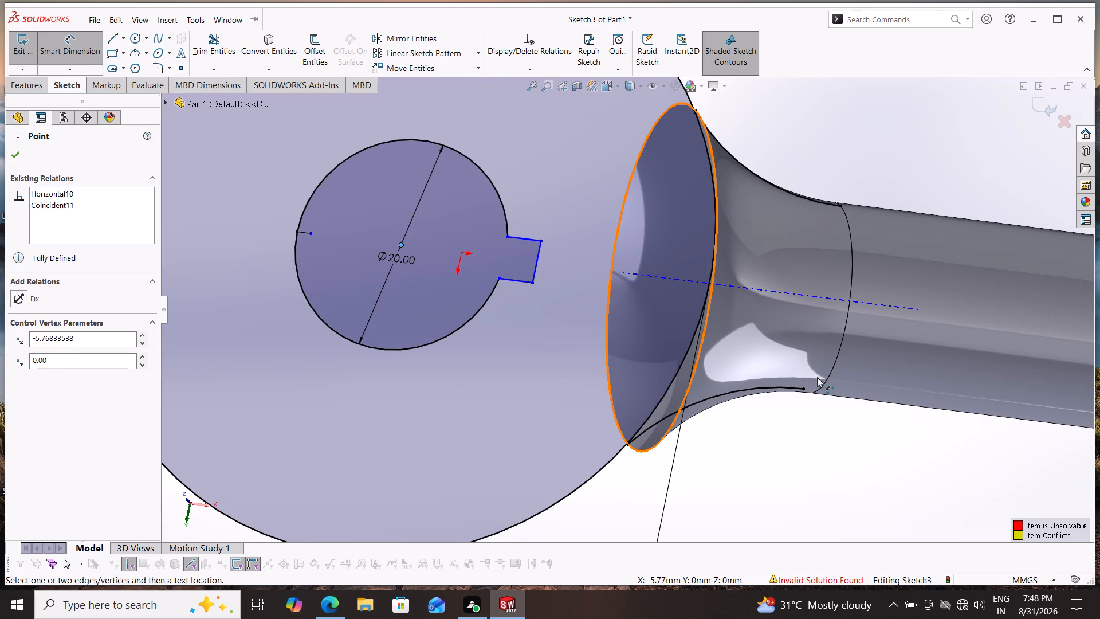
pyautogui.moveTo(817, 377); pyautogui.dragTo(838, 383, button='middle')
pyautogui.scroll(-1, 833, 381)
pyautogui.moveTo(703, 311); pyautogui.dragTo(711, 309)
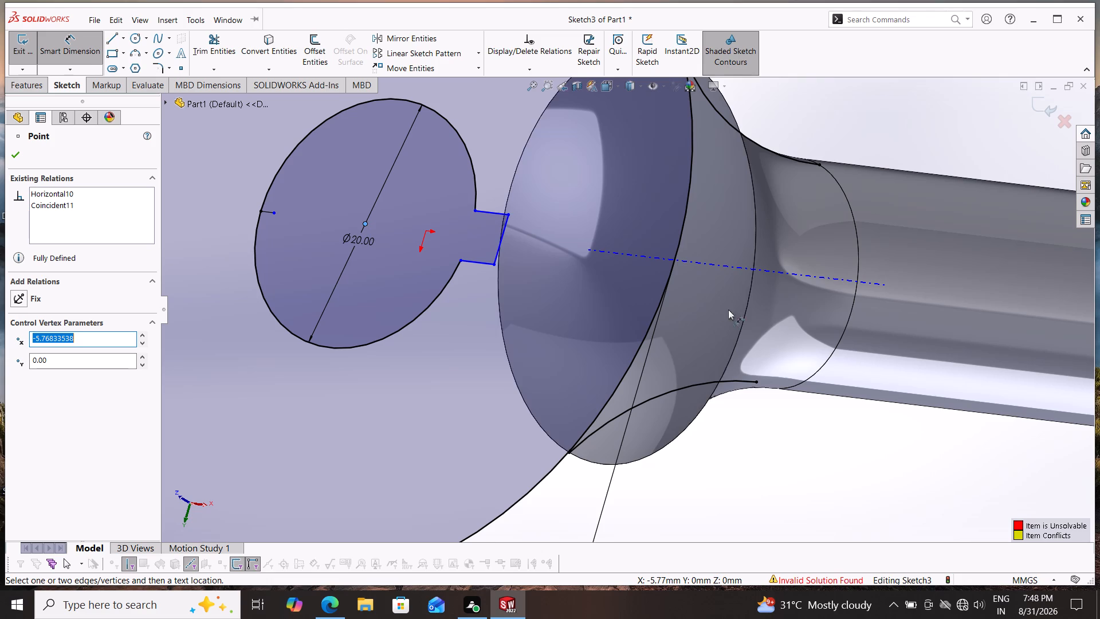
pyautogui.click(751, 273)
pyautogui.click(754, 274)
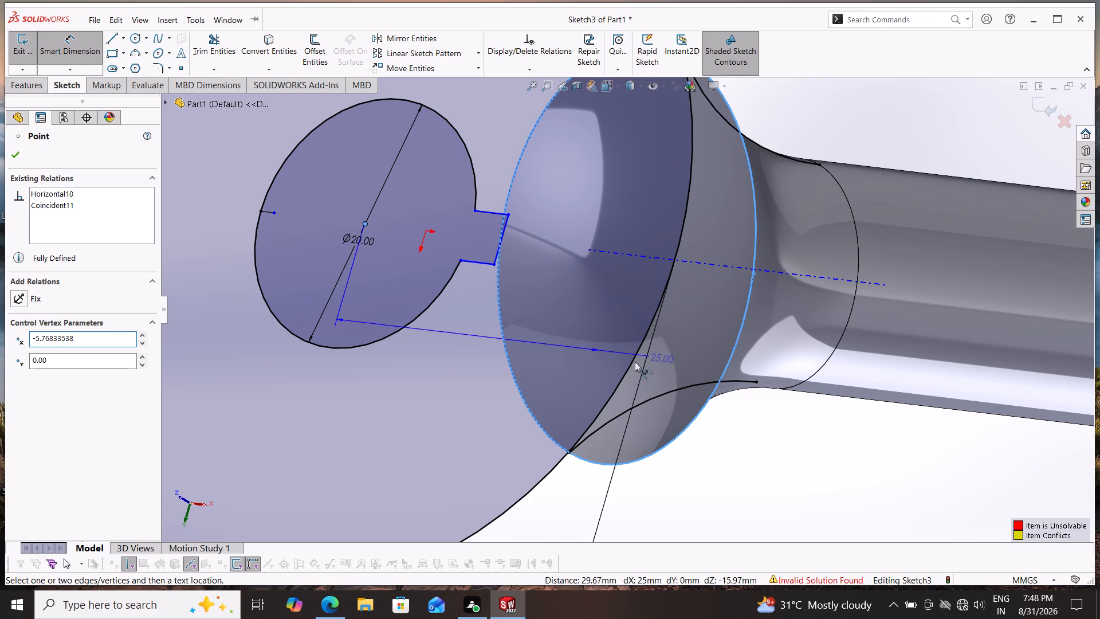
pyautogui.scroll(3, 579, 442)
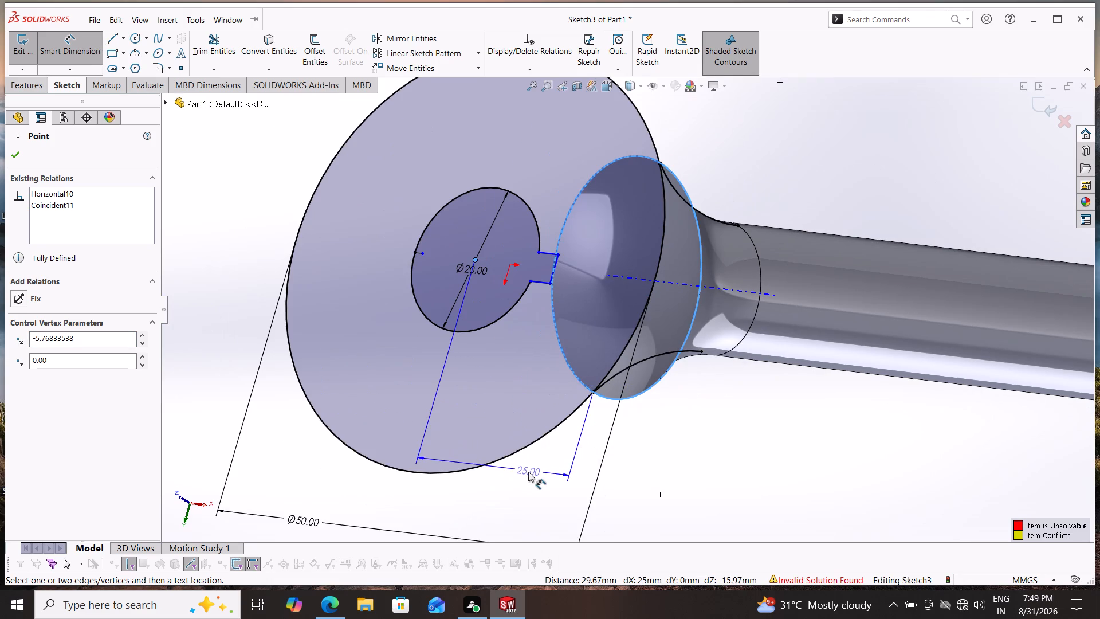
pyautogui.scroll(2, 529, 476)
pyautogui.press('Escape')
pyautogui.press('Escape')
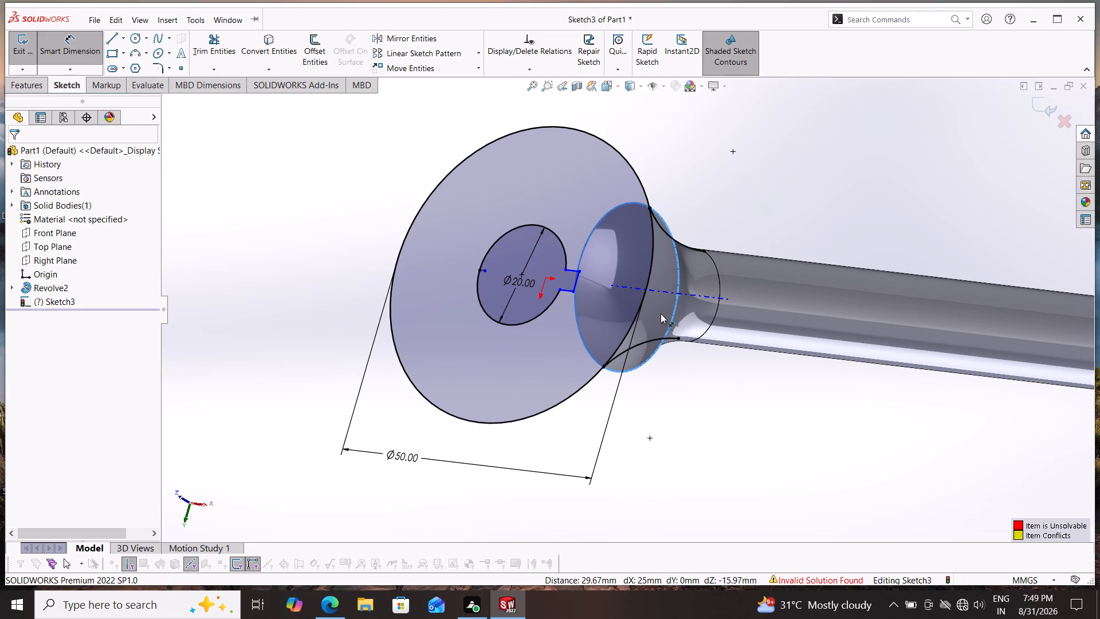
# Dimension the distance between the bore centre and the sketch origin.
pyautogui.moveTo(683, 408); pyautogui.dragTo(683, 387, button='middle')
pyautogui.scroll(-1, 576, 303)
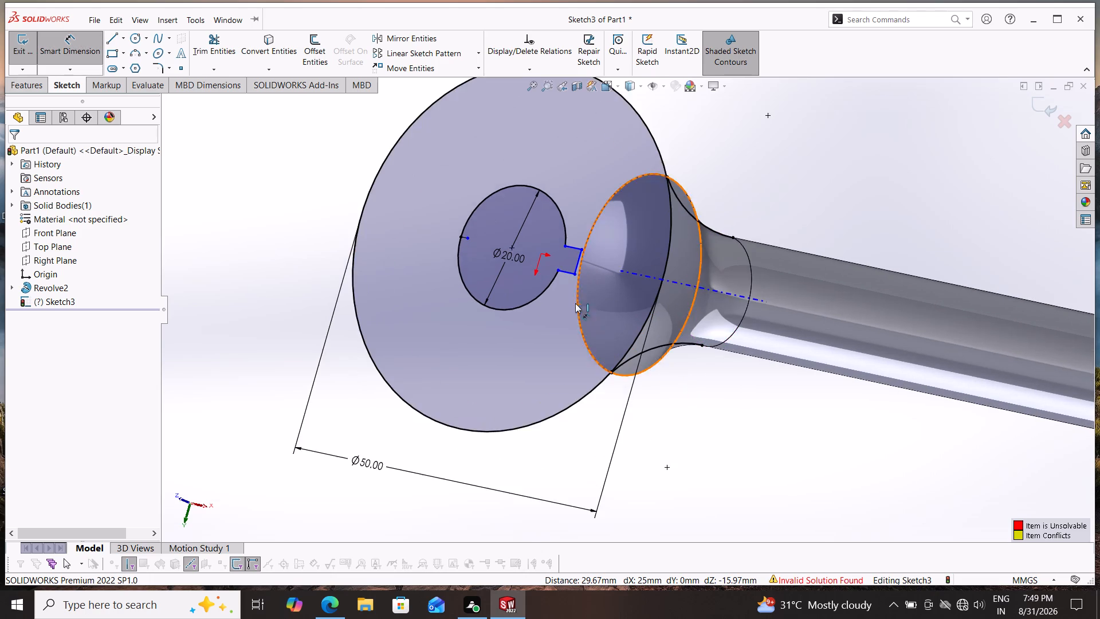
pyautogui.scroll(-1, 575, 303)
pyautogui.scroll(-4, 505, 245)
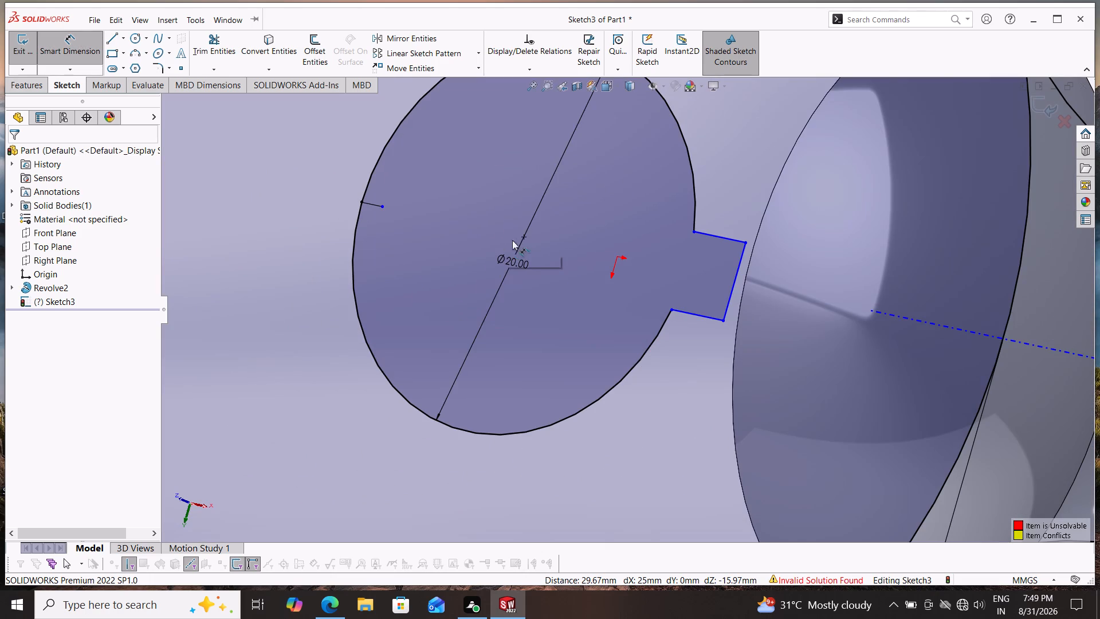
pyautogui.click(523, 237)
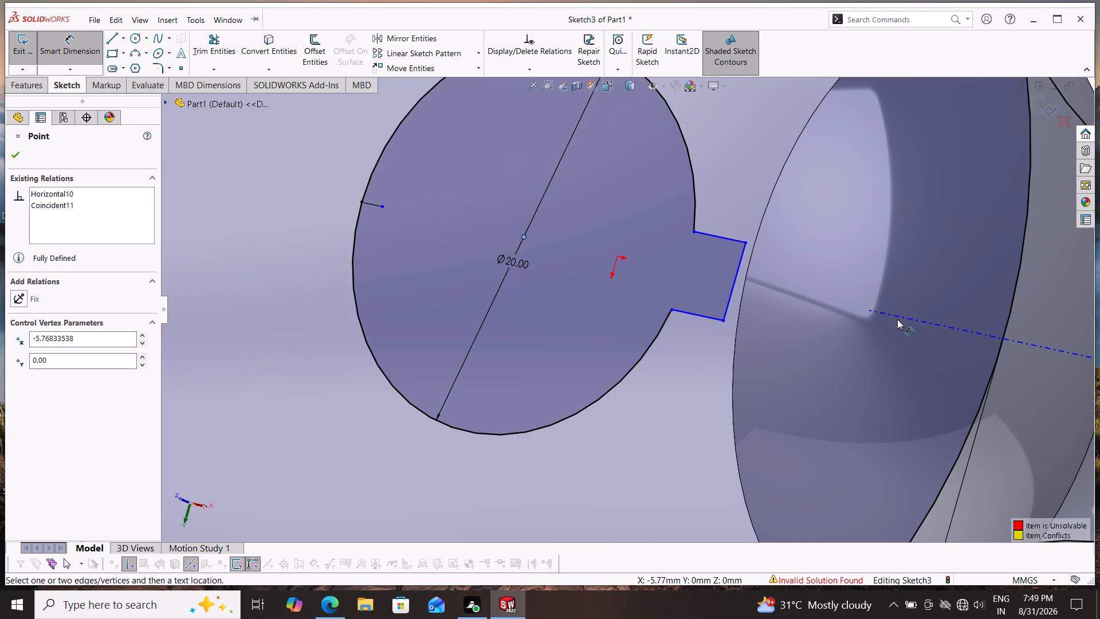
pyautogui.scroll(3, 892, 324)
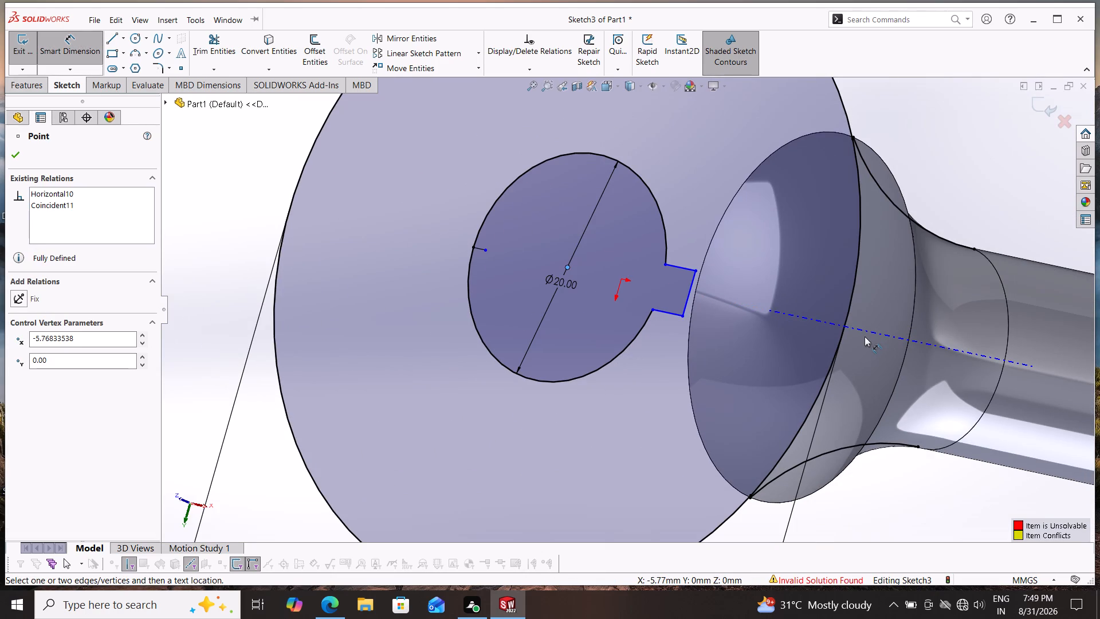
pyautogui.click(623, 277)
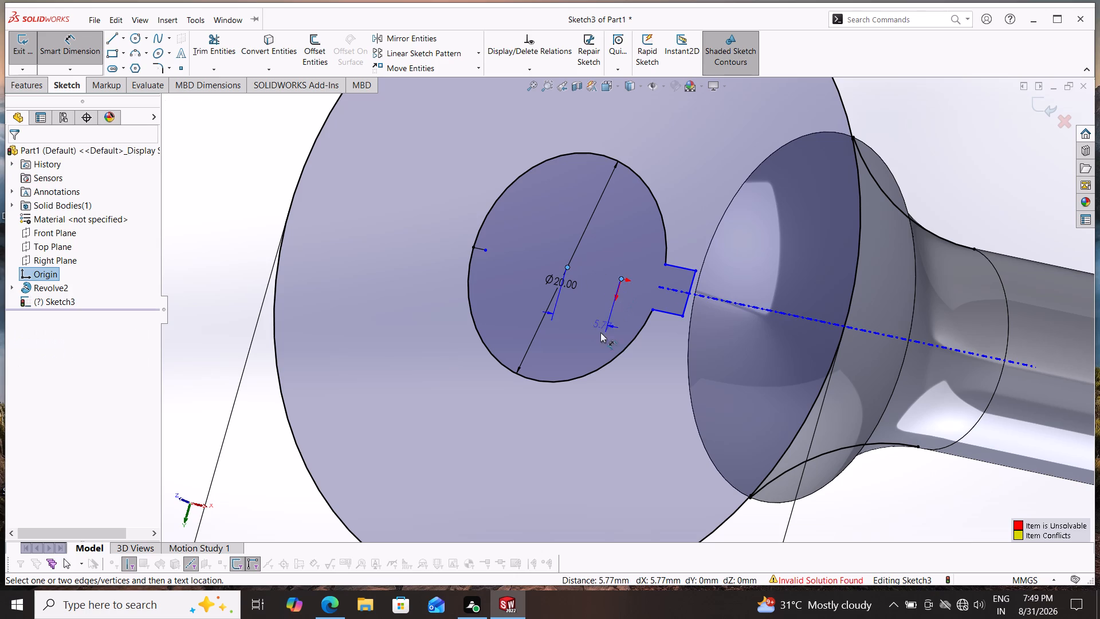
pyautogui.click(591, 361)
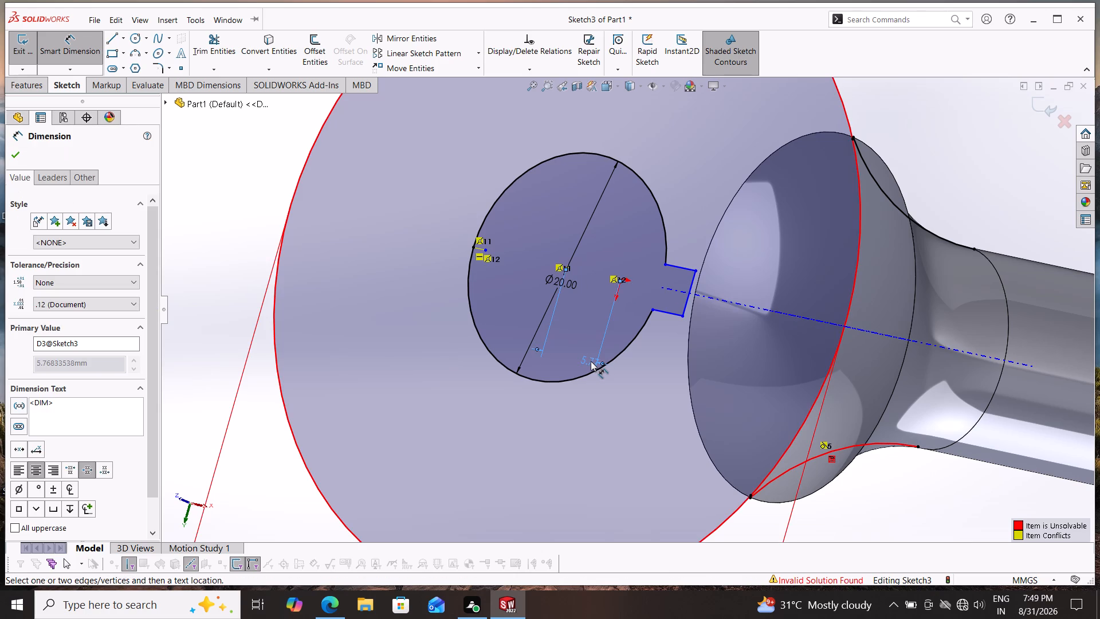
pyautogui.click(19, 152)
pyautogui.press('Escape')
pyautogui.scroll(6, 625, 355)
pyautogui.press('Escape')
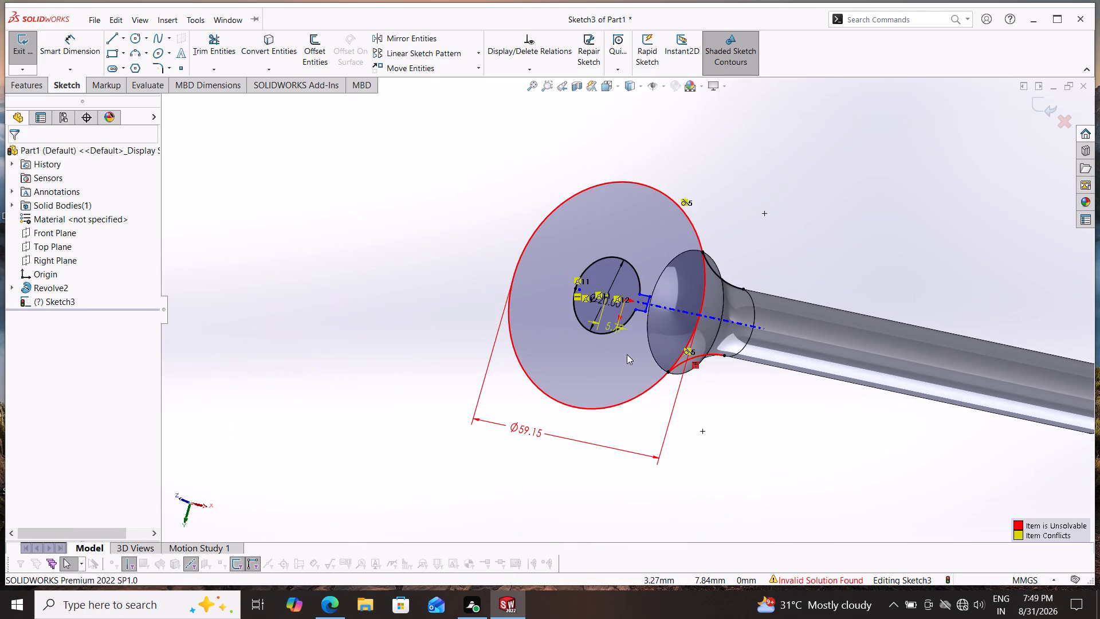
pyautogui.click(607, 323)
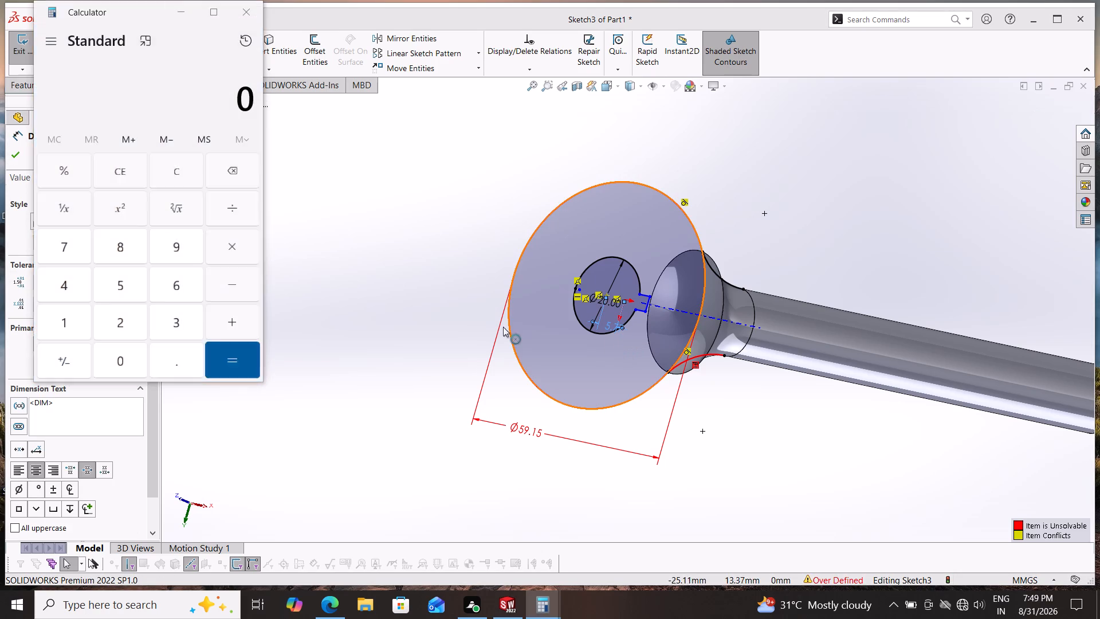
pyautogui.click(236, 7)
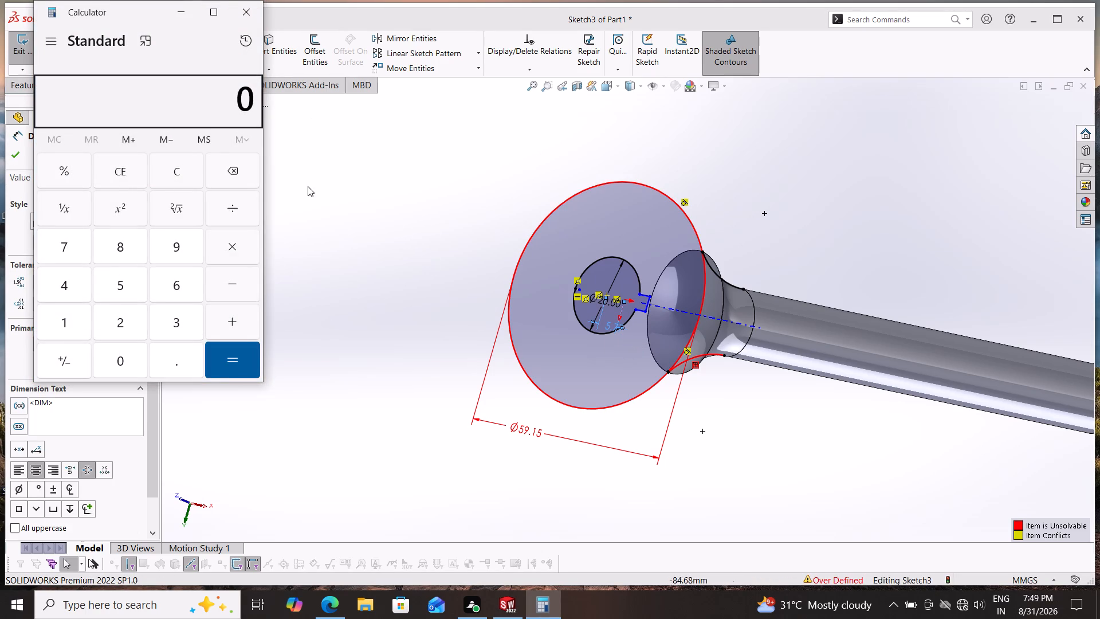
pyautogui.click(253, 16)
# Delete the two R20 sketch arcs that follow the arm's flare on either side of the centreline.
pyautogui.scroll(-3, 756, 367)
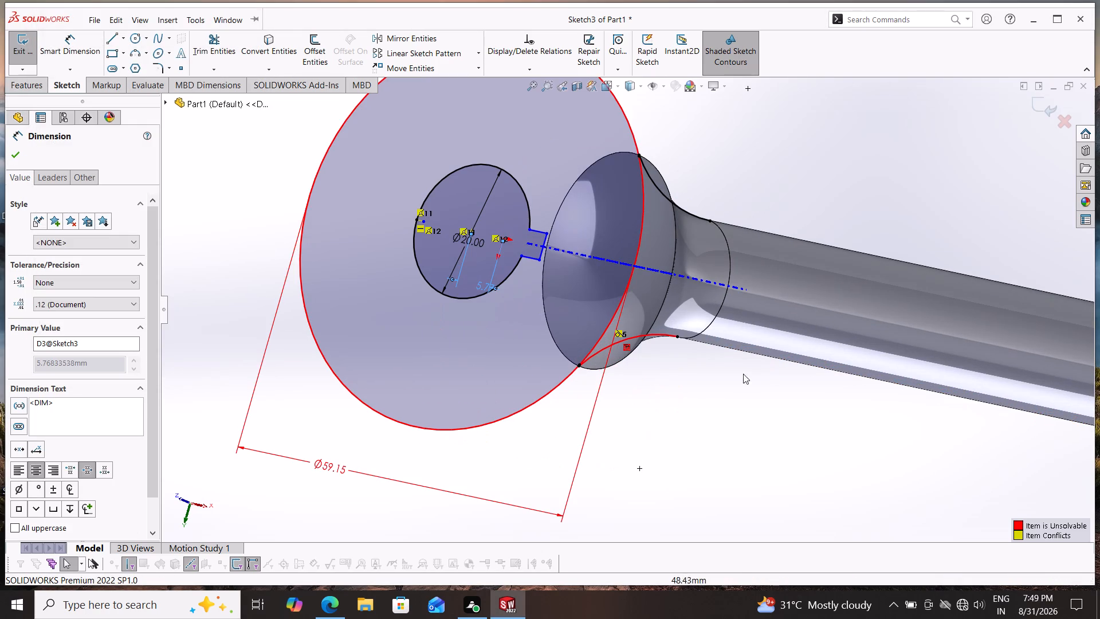
pyautogui.click(647, 332)
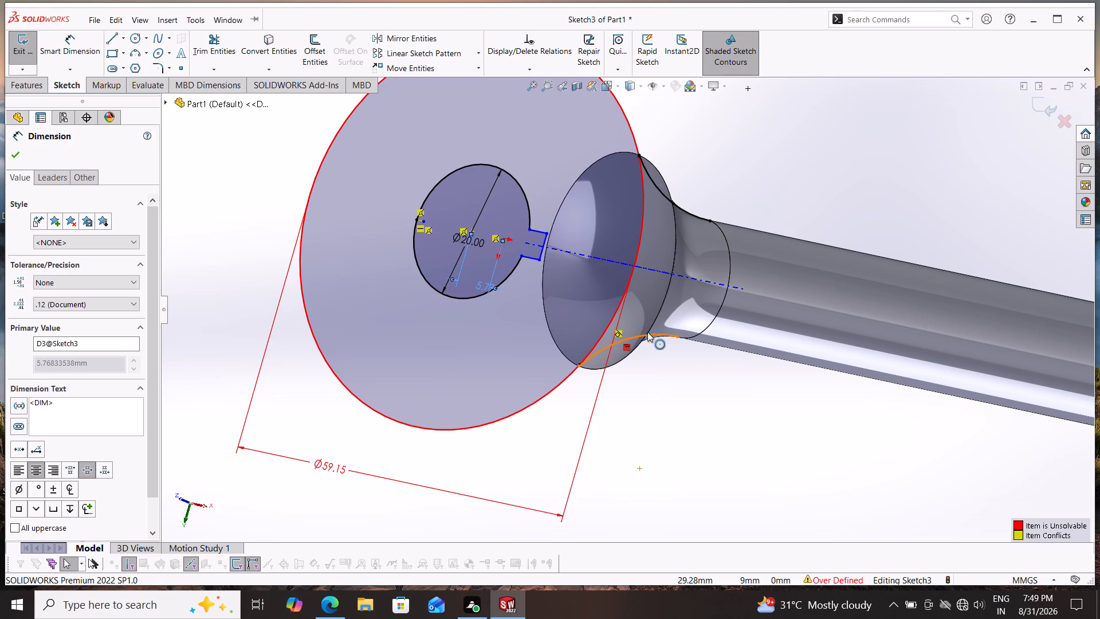
pyautogui.press('Delete')
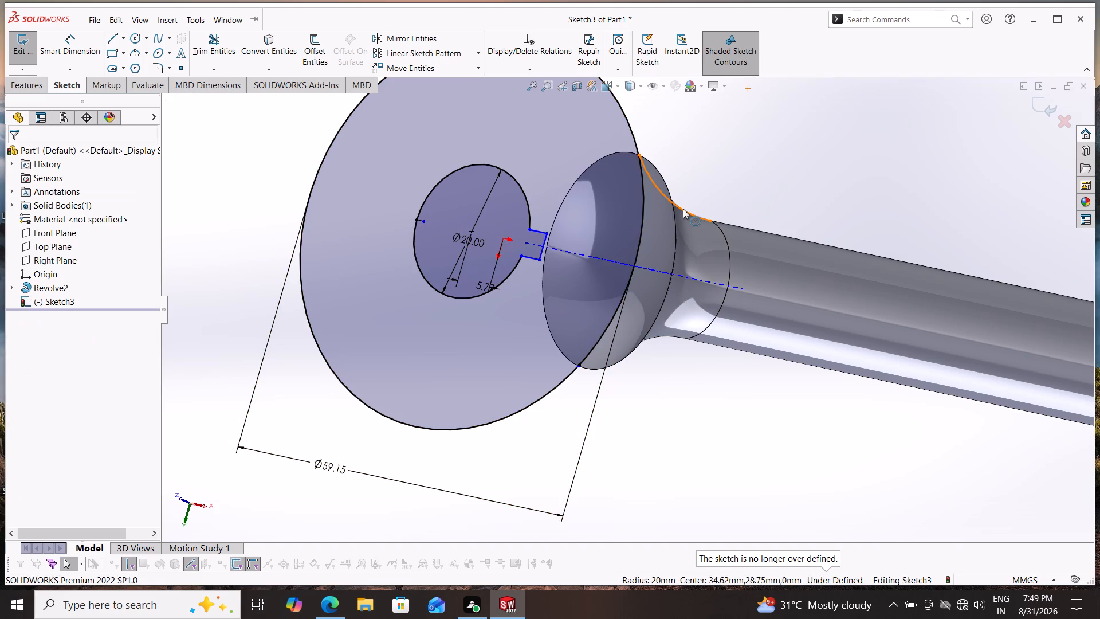
pyautogui.click(683, 209)
pyautogui.press('Delete')
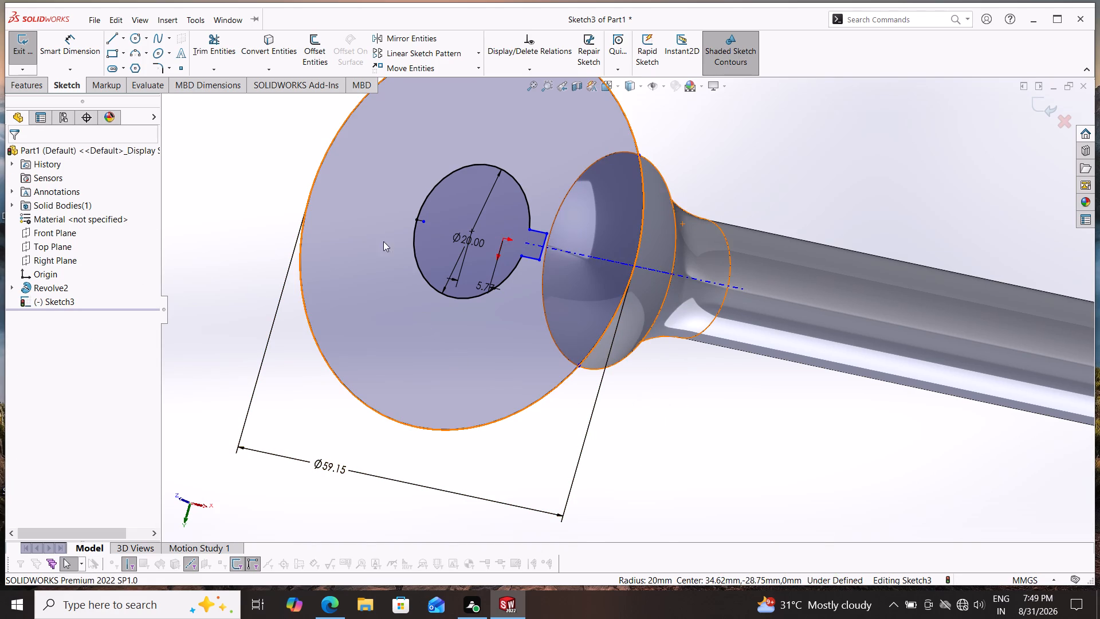
# Set the distance between the bore centre and the origin to 10 mm.
pyautogui.doubleClick(479, 284)
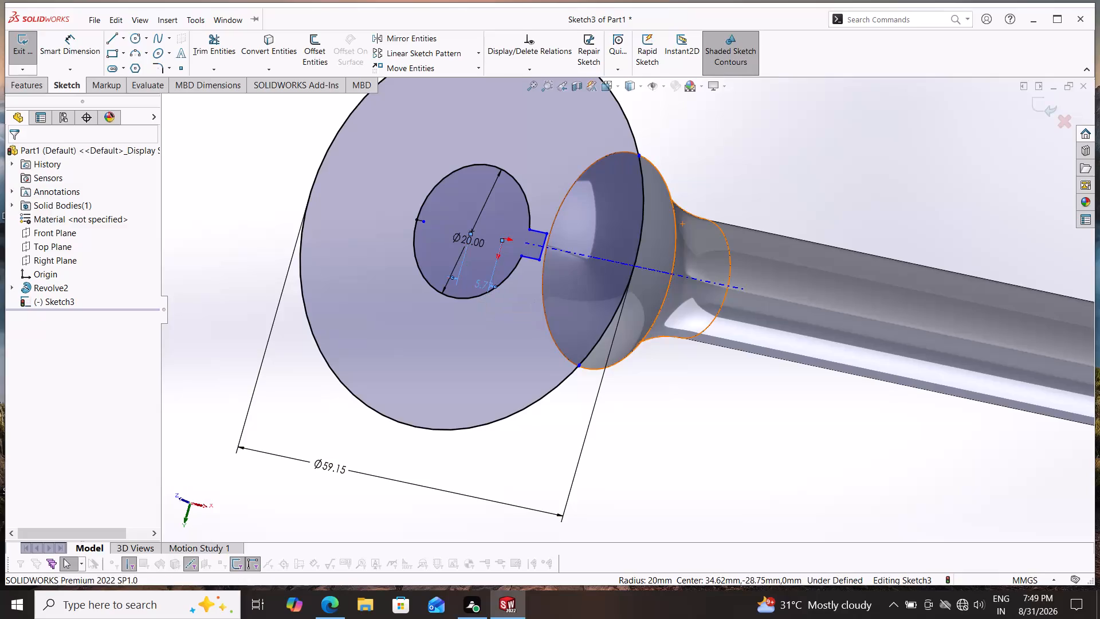
pyautogui.doubleClick(478, 282)
pyautogui.doubleClick(478, 280)
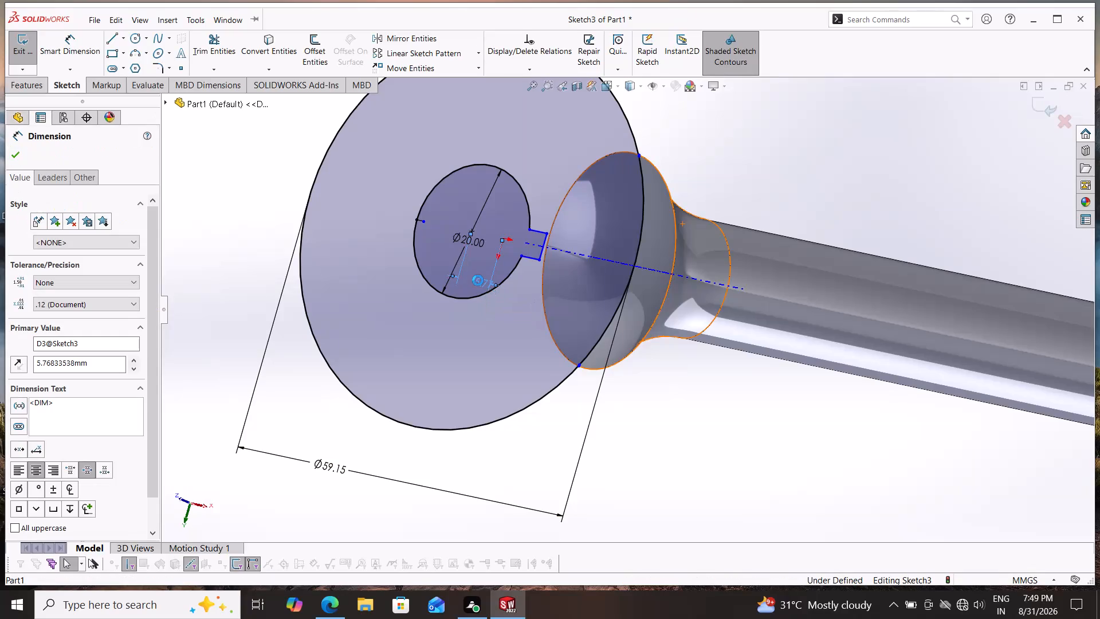
pyautogui.write('10')
pyautogui.press('Return')
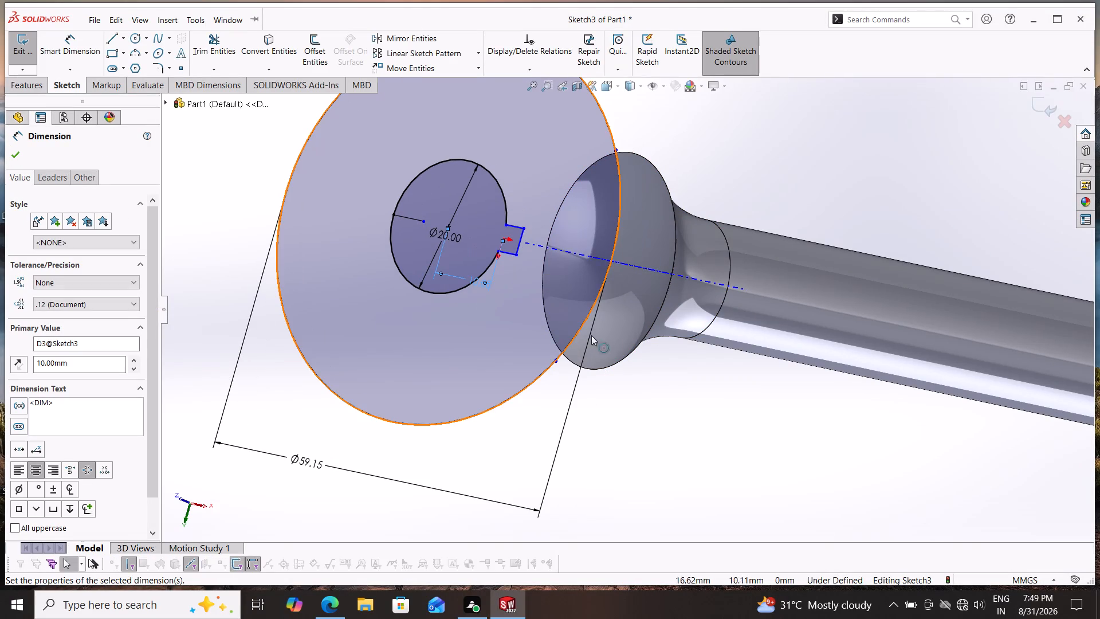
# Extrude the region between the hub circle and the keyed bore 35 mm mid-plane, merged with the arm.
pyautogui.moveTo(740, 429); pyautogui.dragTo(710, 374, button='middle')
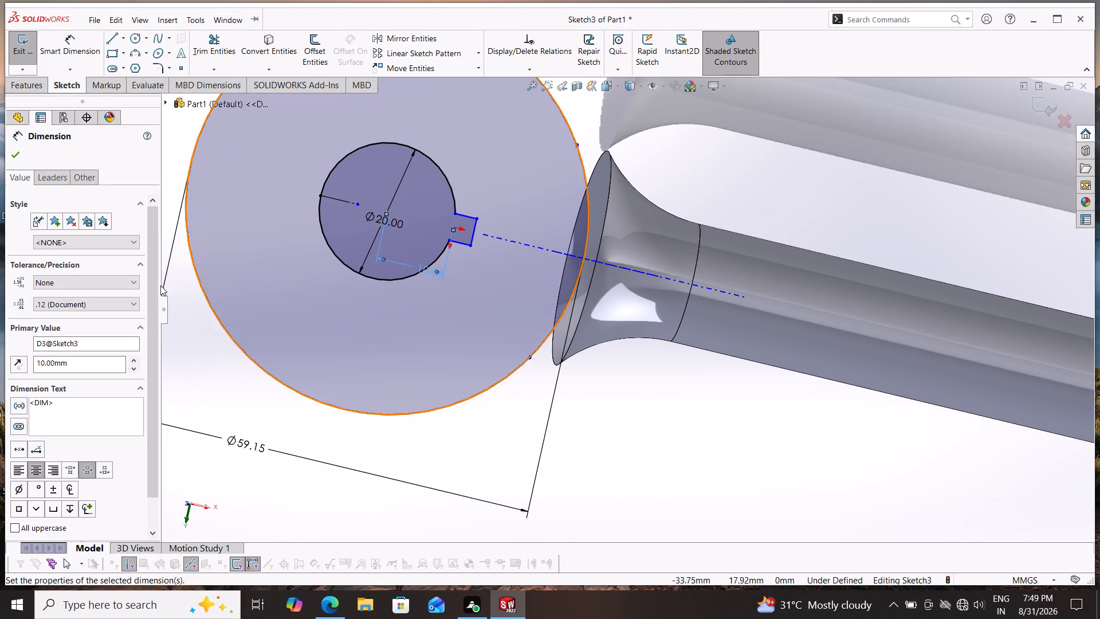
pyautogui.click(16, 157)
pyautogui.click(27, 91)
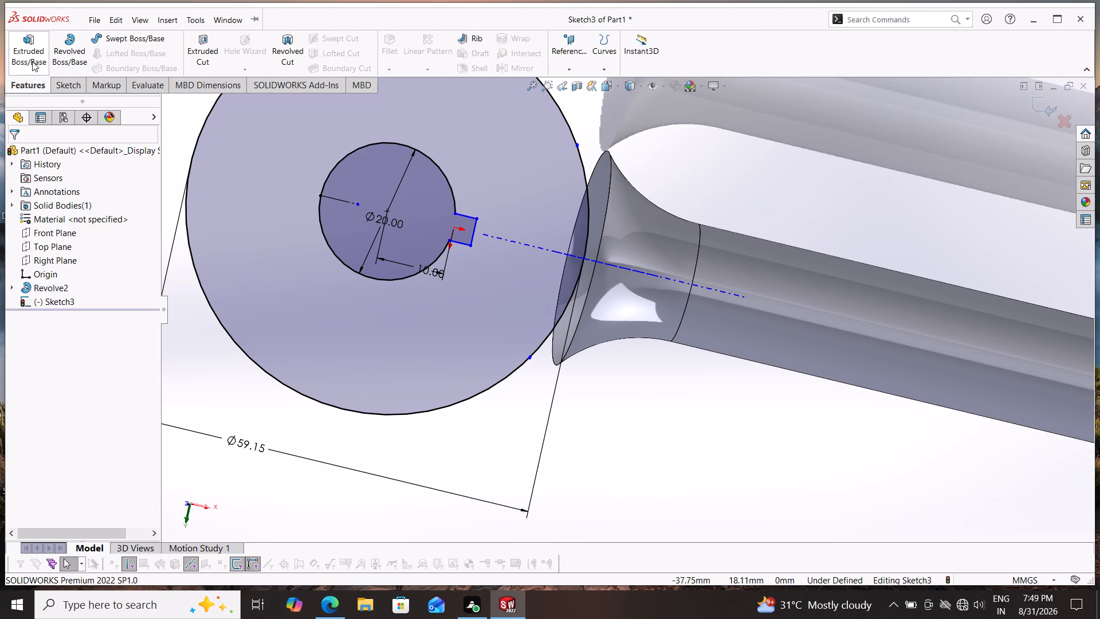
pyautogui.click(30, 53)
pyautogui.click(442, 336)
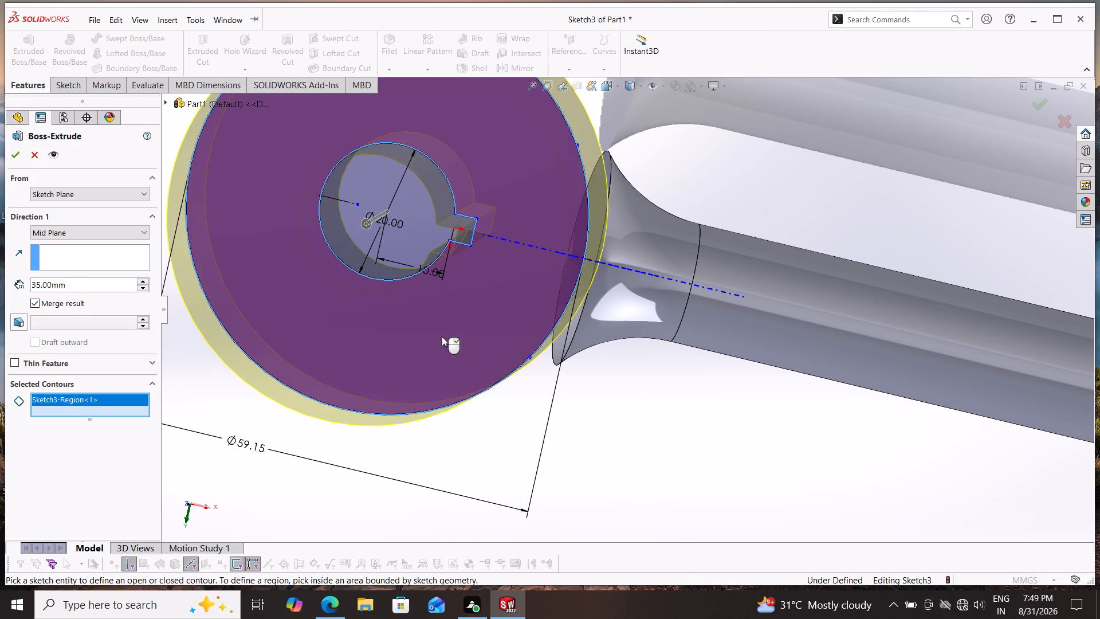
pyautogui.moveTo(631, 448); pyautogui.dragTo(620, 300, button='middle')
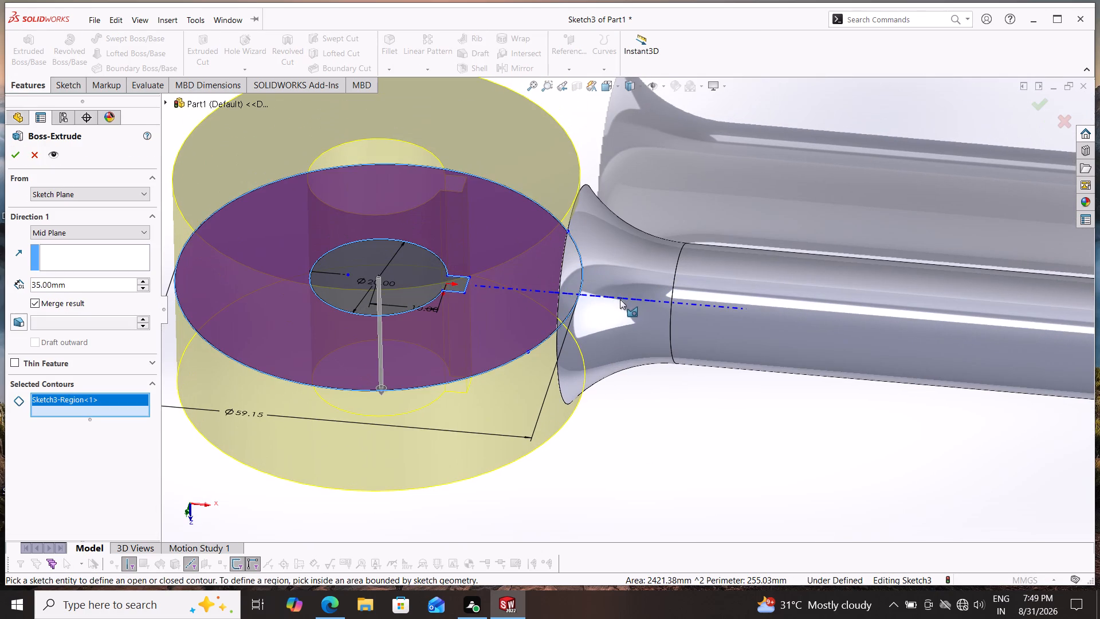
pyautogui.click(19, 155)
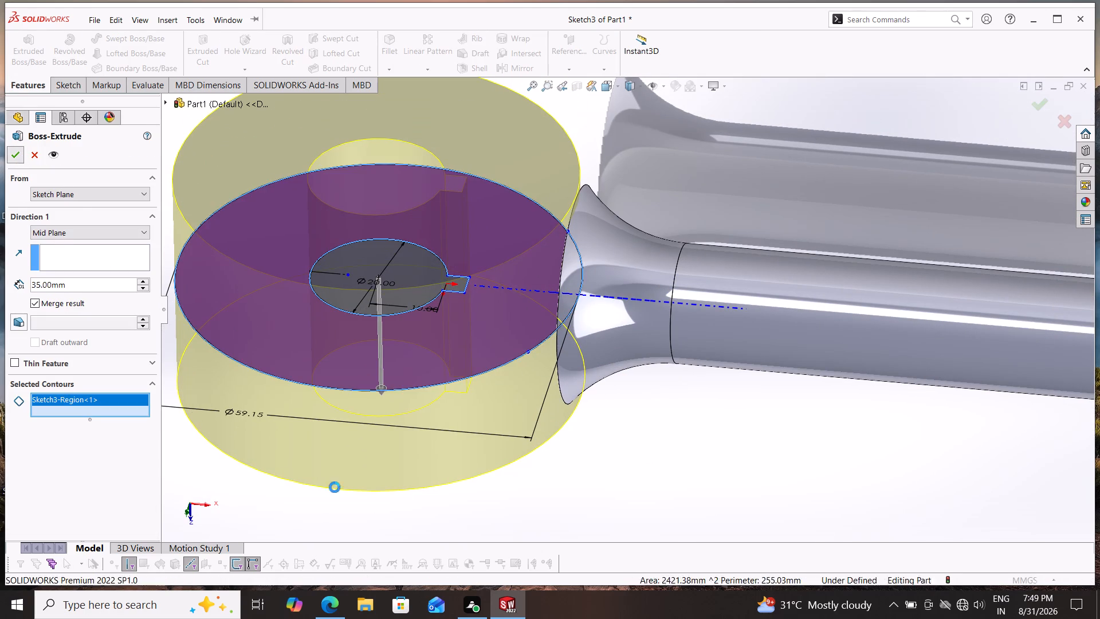
# Examine from several angles how the extruded hub joins the end of the arm's flare.
pyautogui.moveTo(600, 460); pyautogui.dragTo(588, 489, button='middle')
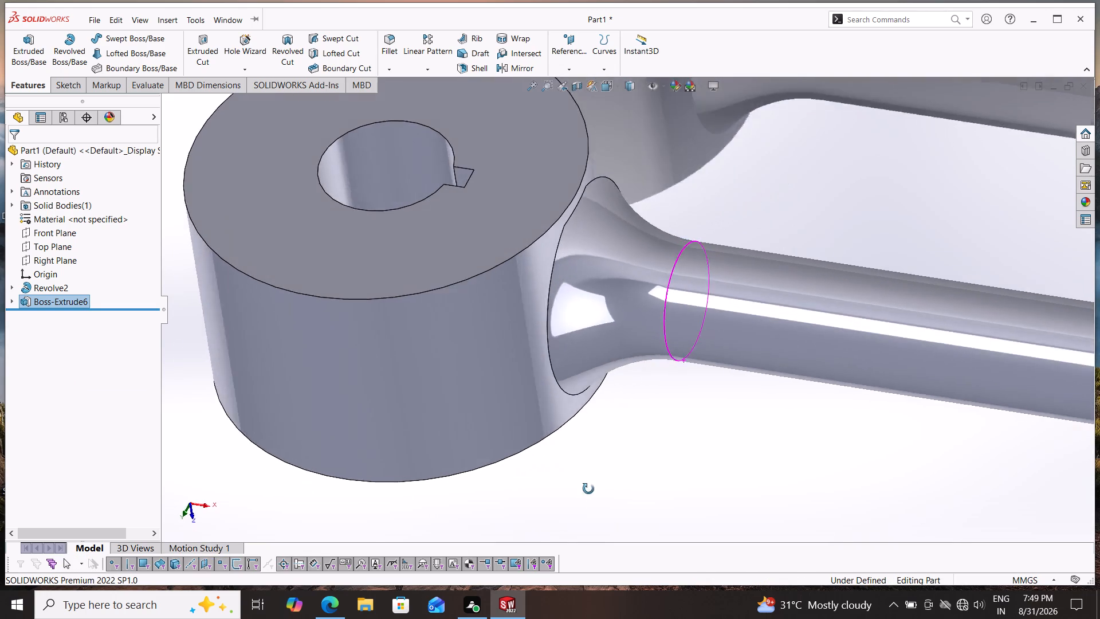
pyautogui.moveTo(588, 489); pyautogui.dragTo(596, 618, button='middle')
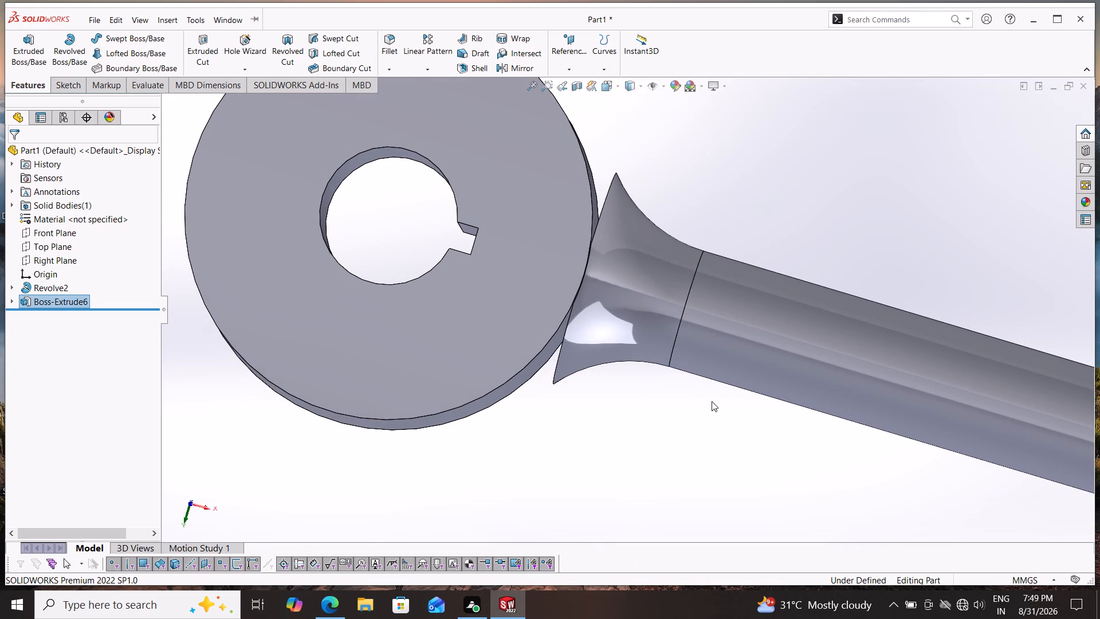
pyautogui.moveTo(712, 403); pyautogui.dragTo(709, 562, button='middle')
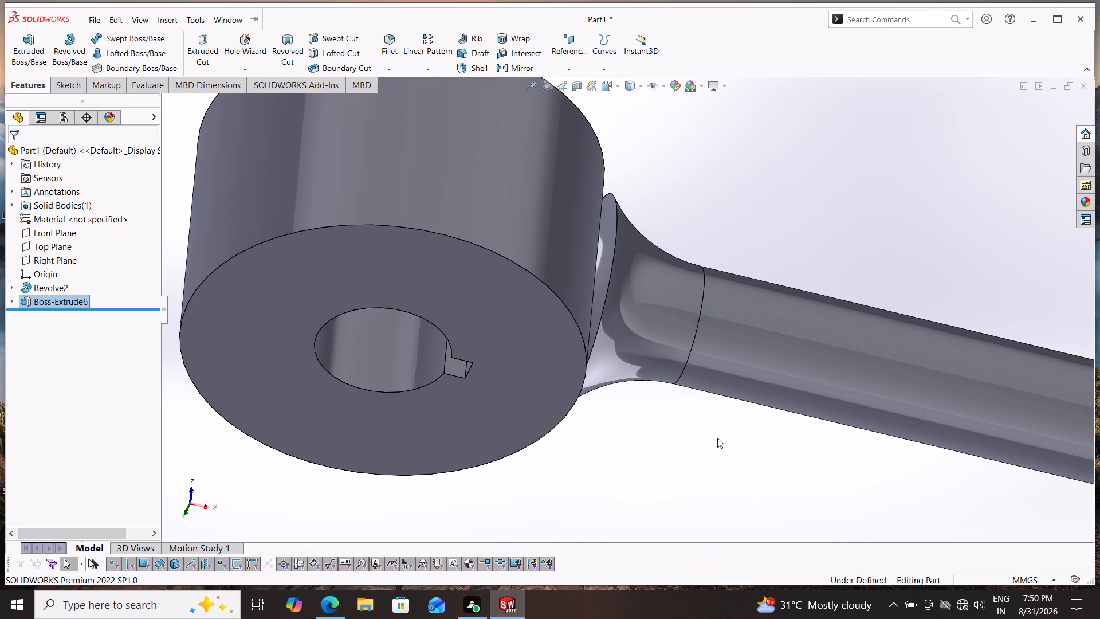
pyautogui.moveTo(669, 450); pyautogui.dragTo(674, 284, button='middle')
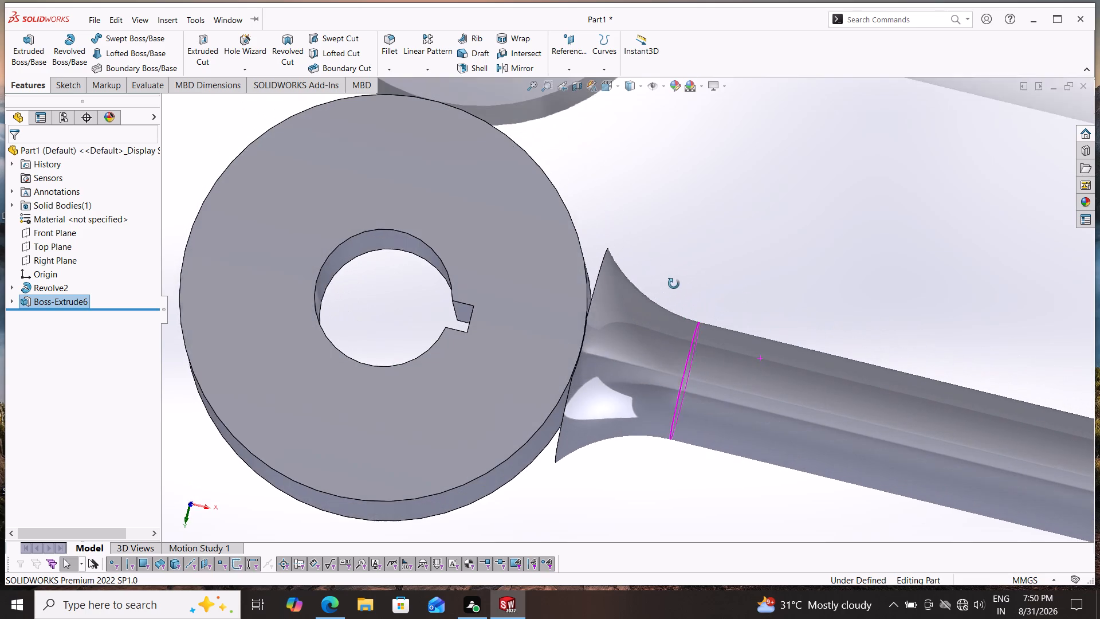
pyautogui.moveTo(674, 284); pyautogui.dragTo(673, 284, button='middle')
pyautogui.moveTo(653, 452); pyautogui.dragTo(686, 321, button='middle')
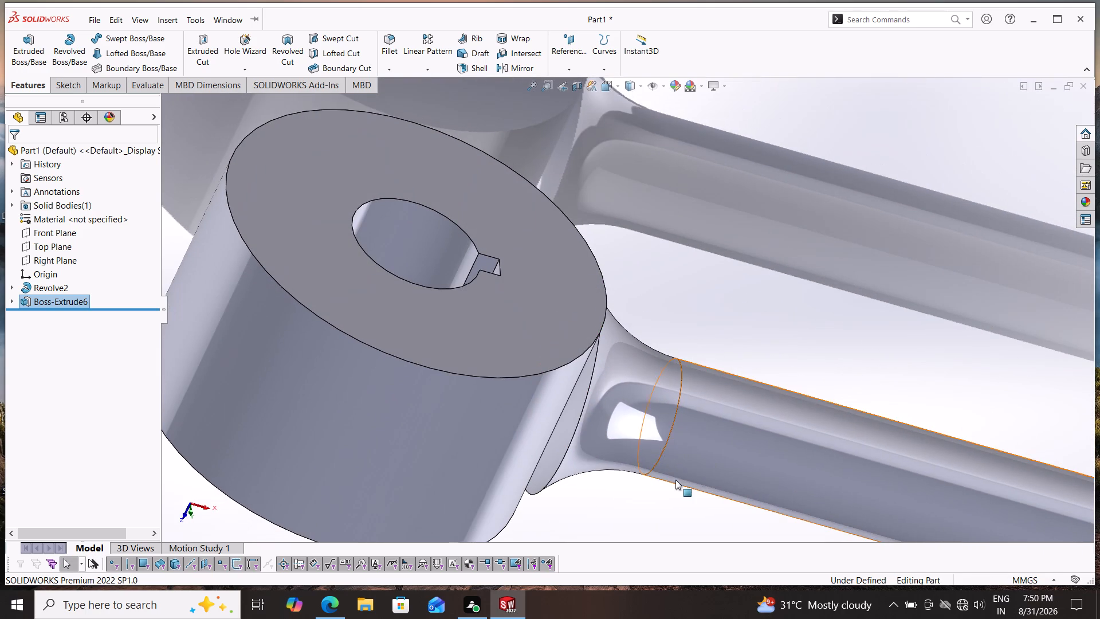
pyautogui.moveTo(663, 510); pyautogui.dragTo(651, 477, button='middle')
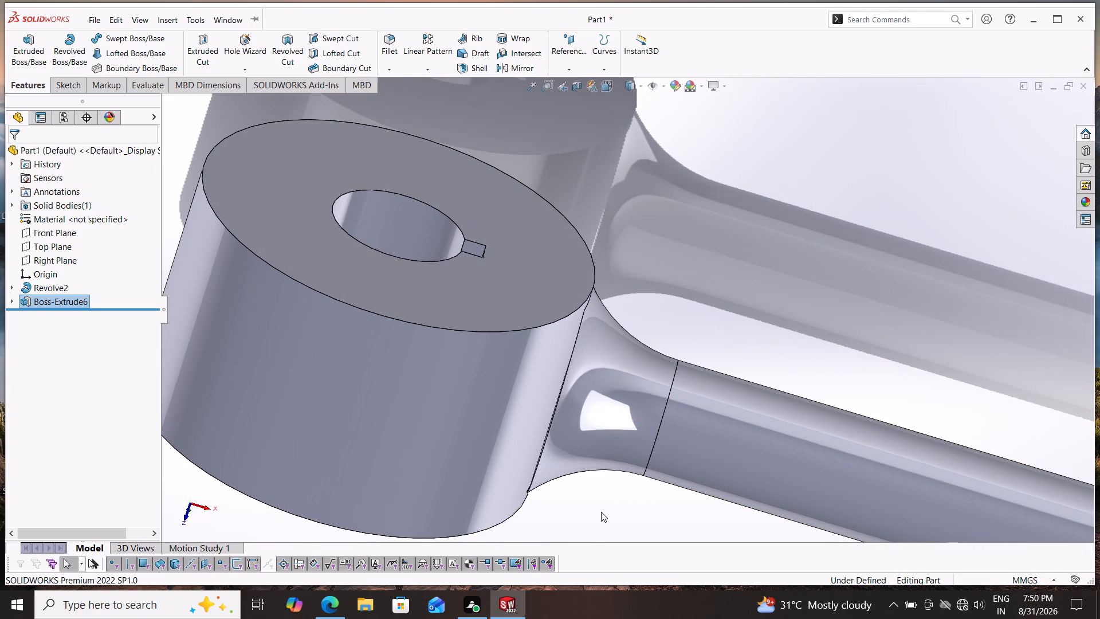
pyautogui.moveTo(619, 515); pyautogui.dragTo(568, 494, button='middle')
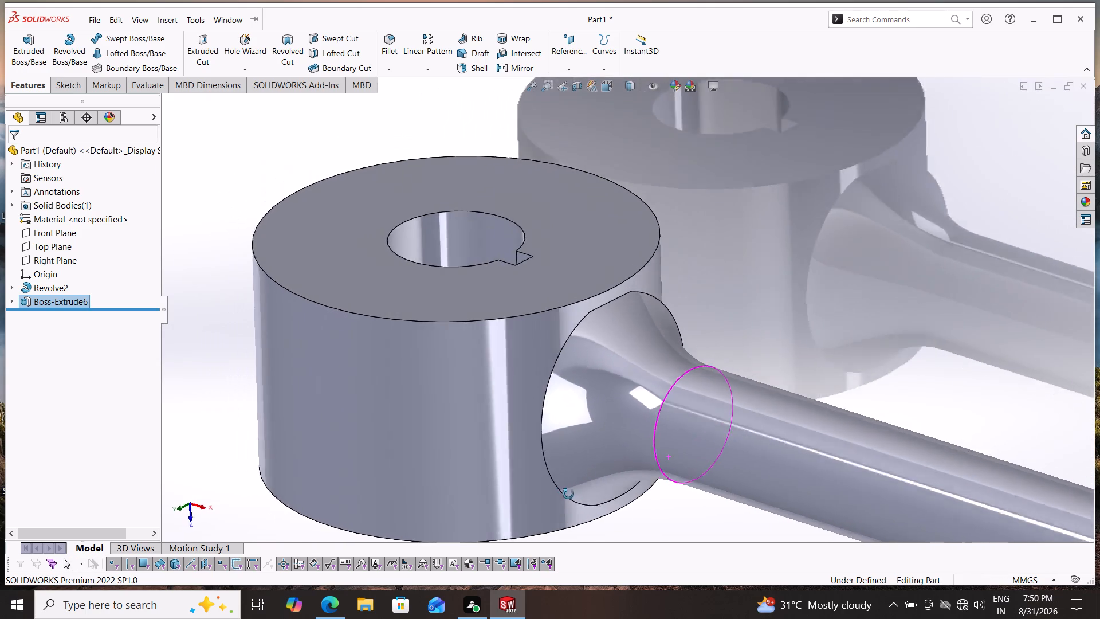
pyautogui.moveTo(568, 494); pyautogui.dragTo(552, 507, button='middle')
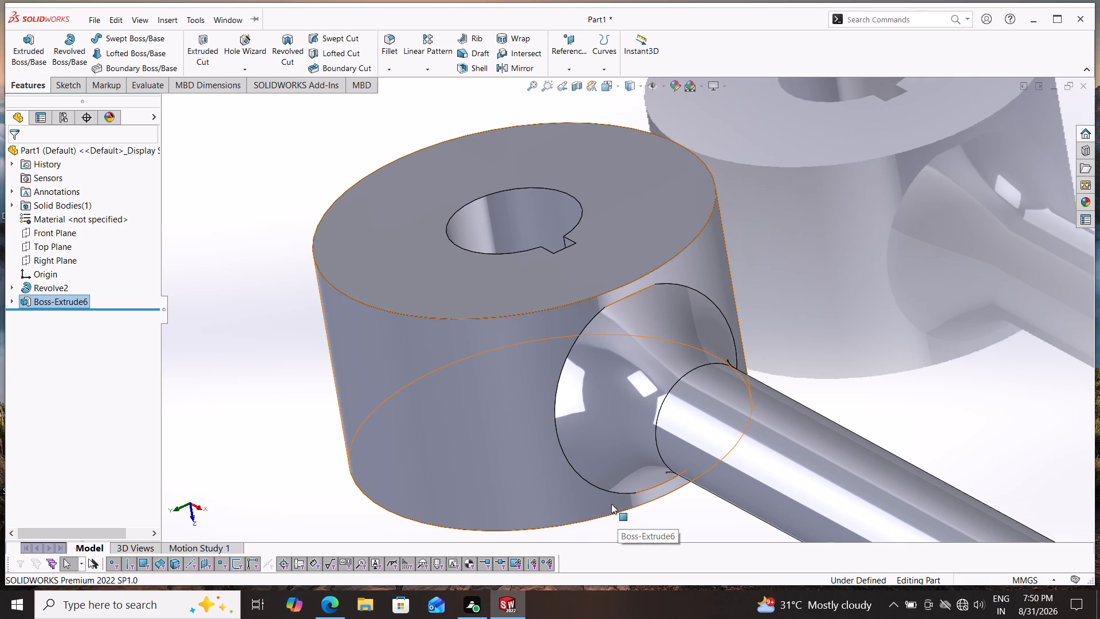
pyautogui.moveTo(851, 326); pyautogui.dragTo(844, 332, button='middle')
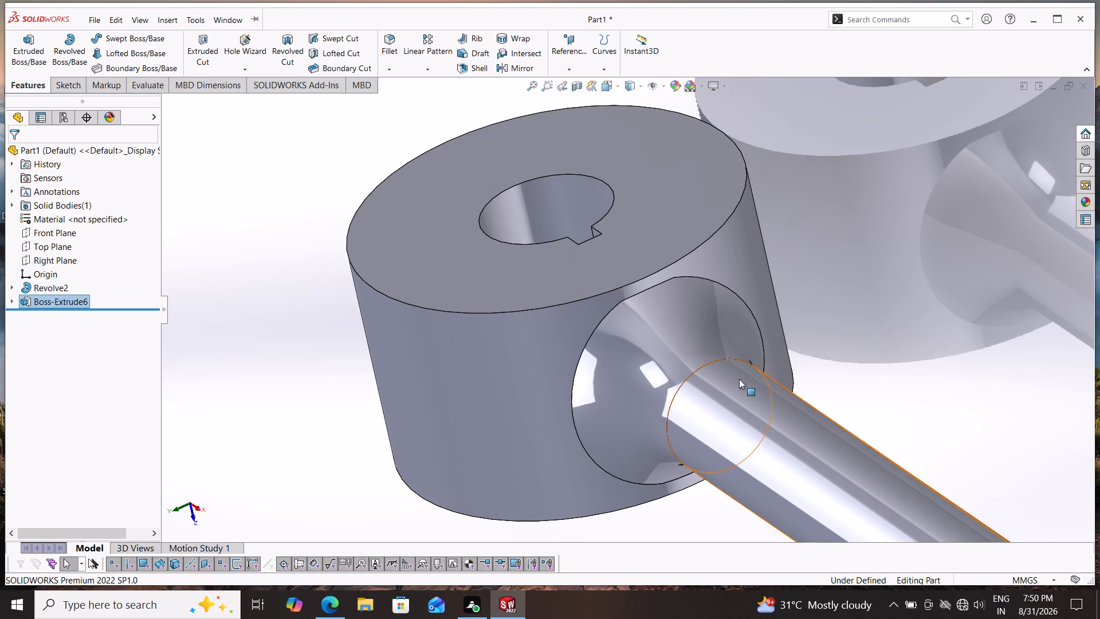
pyautogui.moveTo(861, 328); pyautogui.dragTo(902, 528, button='middle')
pyautogui.scroll(1, 902, 530)
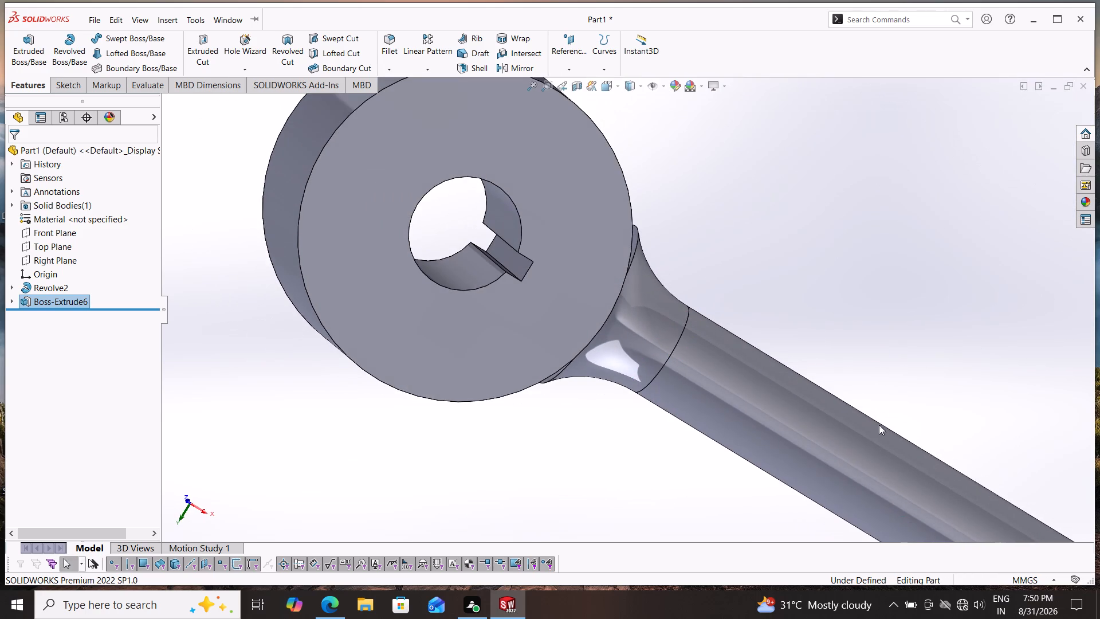
pyautogui.moveTo(835, 301); pyautogui.dragTo(805, 342, button='middle')
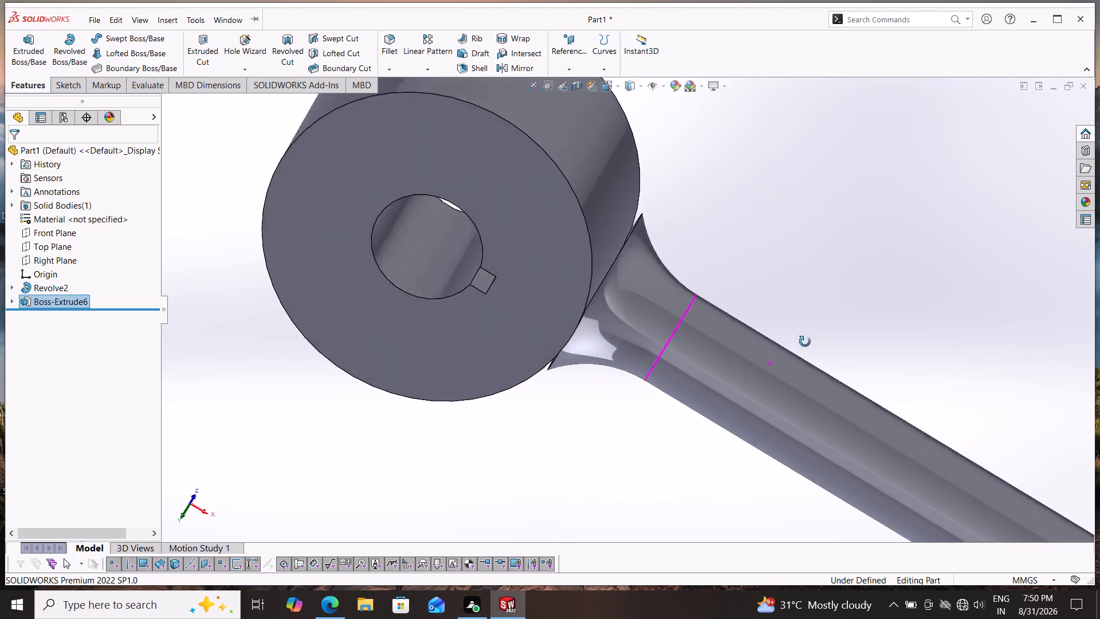
pyautogui.moveTo(805, 342); pyautogui.dragTo(844, 220, button='middle')
pyautogui.moveTo(735, 426); pyautogui.dragTo(755, 310, button='middle')
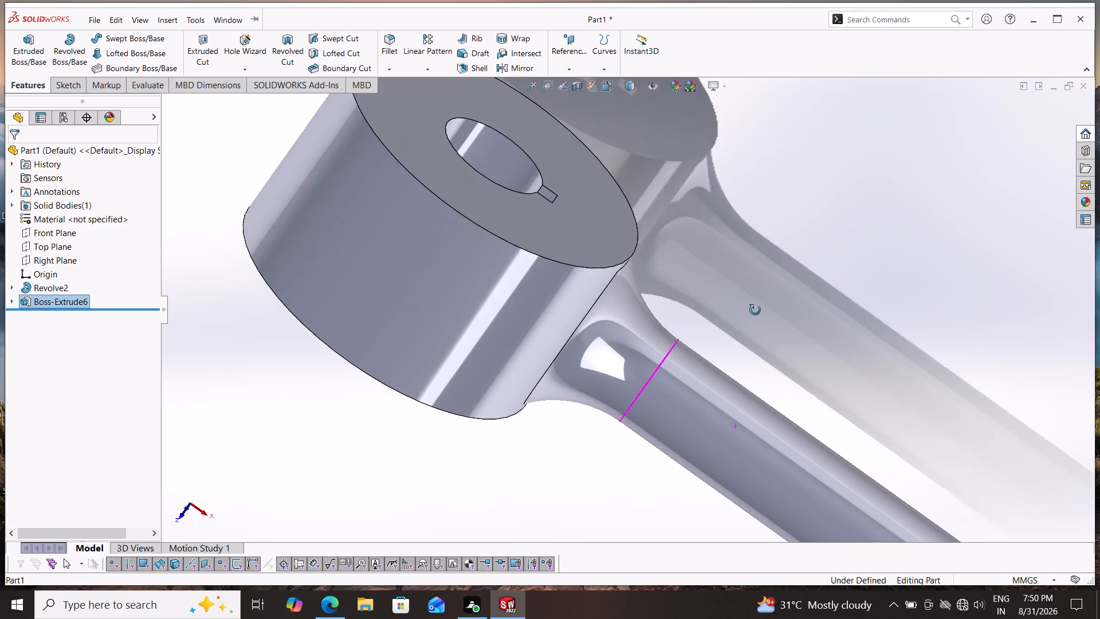
pyautogui.moveTo(755, 310); pyautogui.dragTo(772, 309, button='middle')
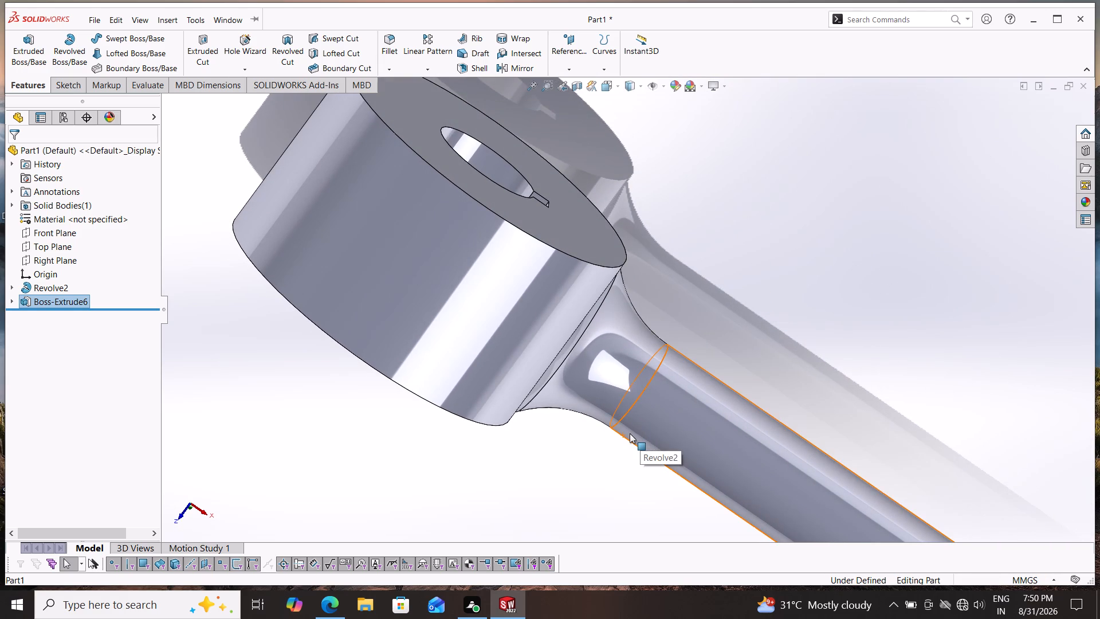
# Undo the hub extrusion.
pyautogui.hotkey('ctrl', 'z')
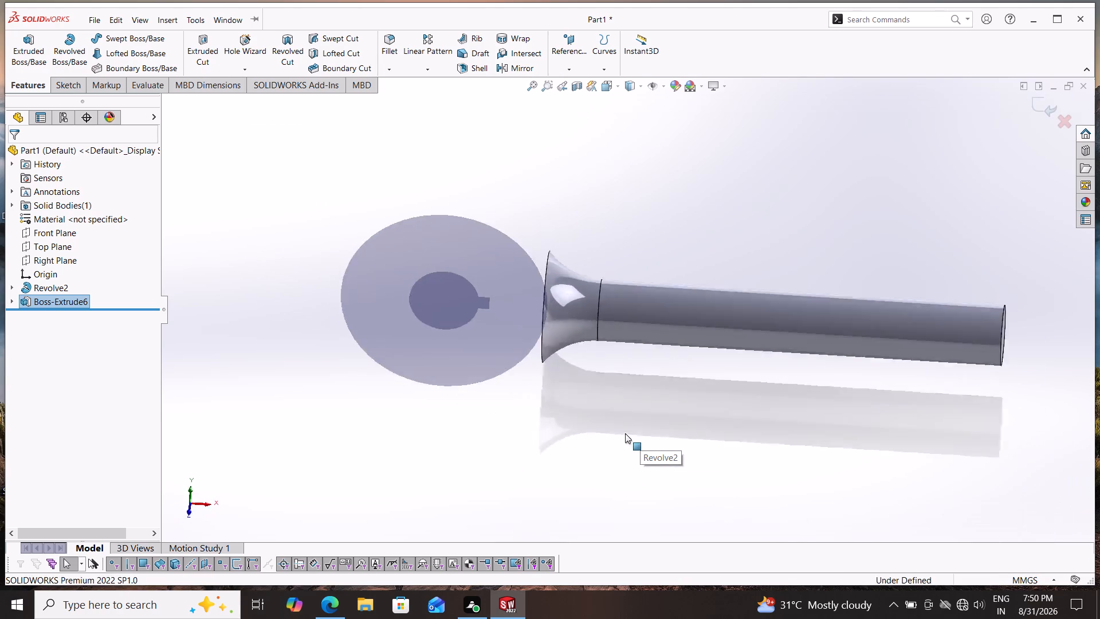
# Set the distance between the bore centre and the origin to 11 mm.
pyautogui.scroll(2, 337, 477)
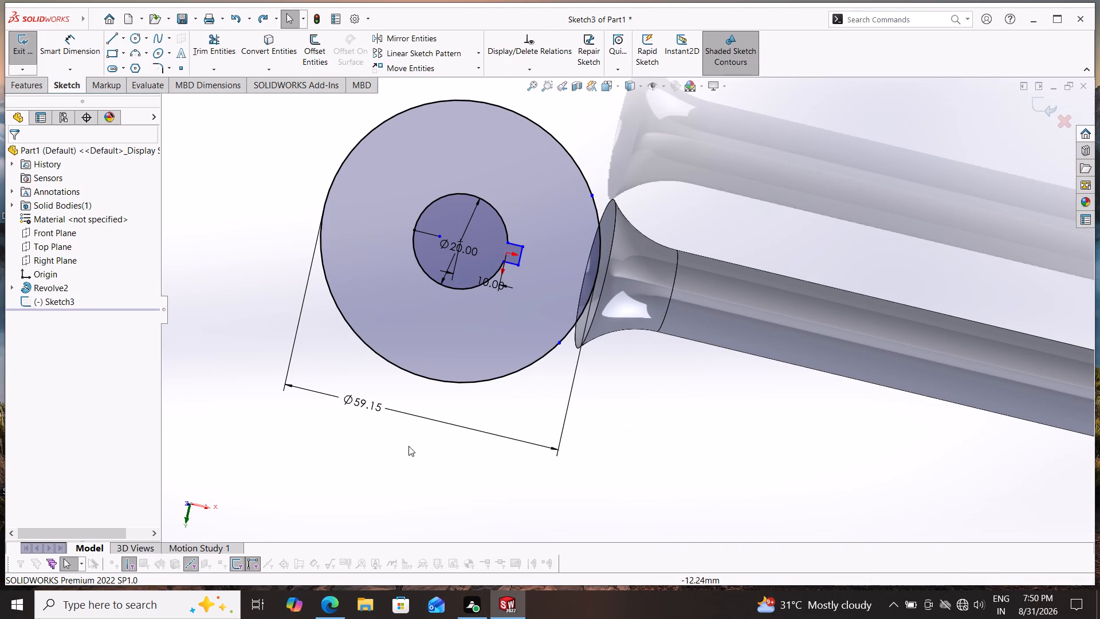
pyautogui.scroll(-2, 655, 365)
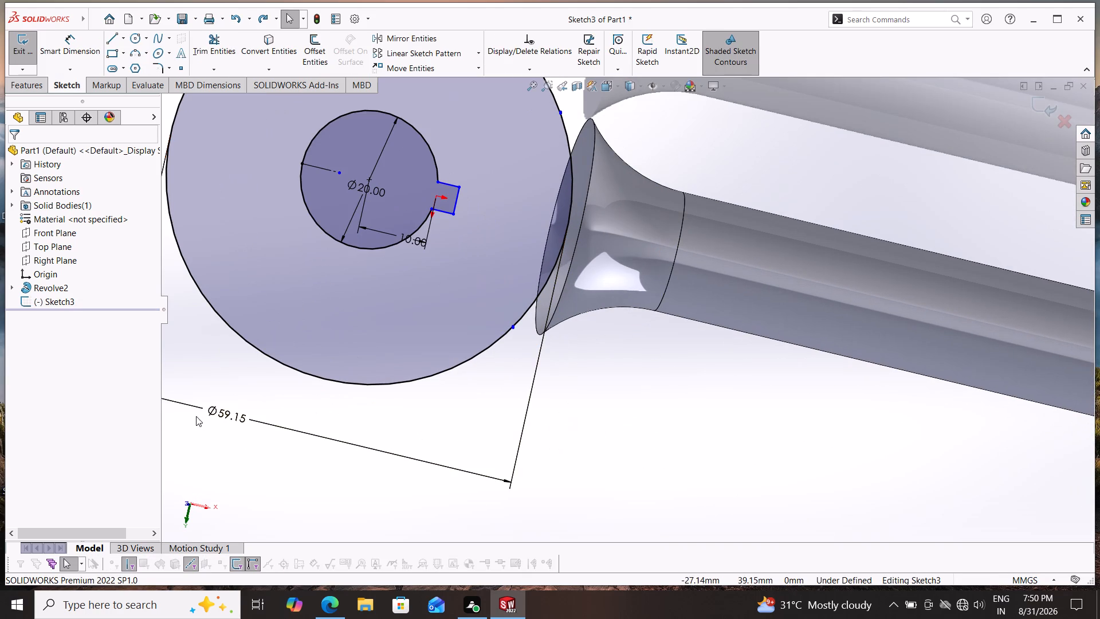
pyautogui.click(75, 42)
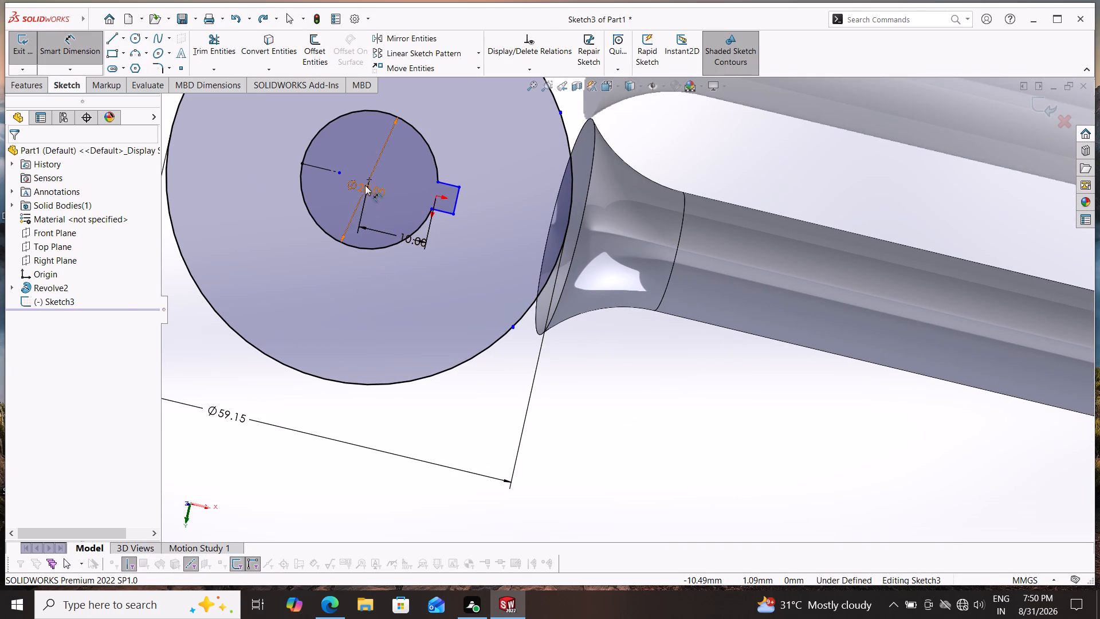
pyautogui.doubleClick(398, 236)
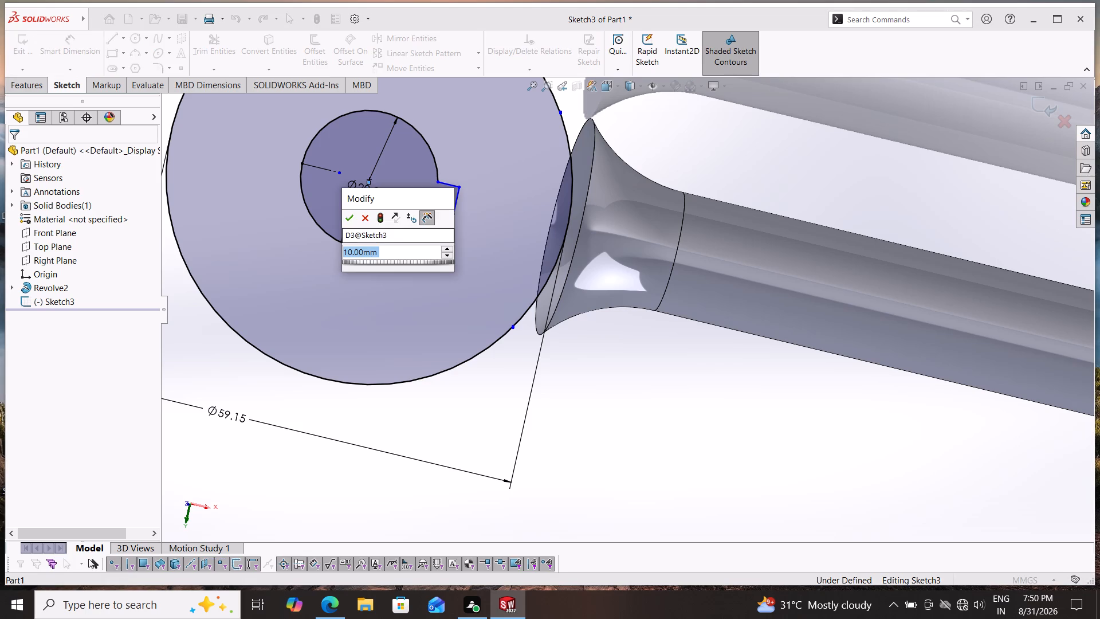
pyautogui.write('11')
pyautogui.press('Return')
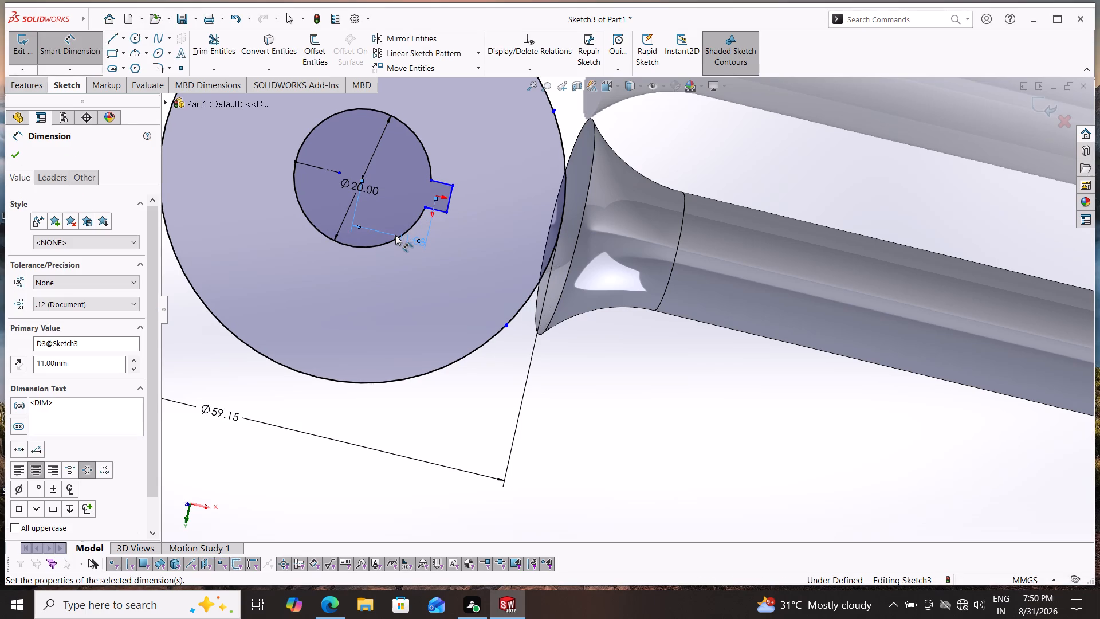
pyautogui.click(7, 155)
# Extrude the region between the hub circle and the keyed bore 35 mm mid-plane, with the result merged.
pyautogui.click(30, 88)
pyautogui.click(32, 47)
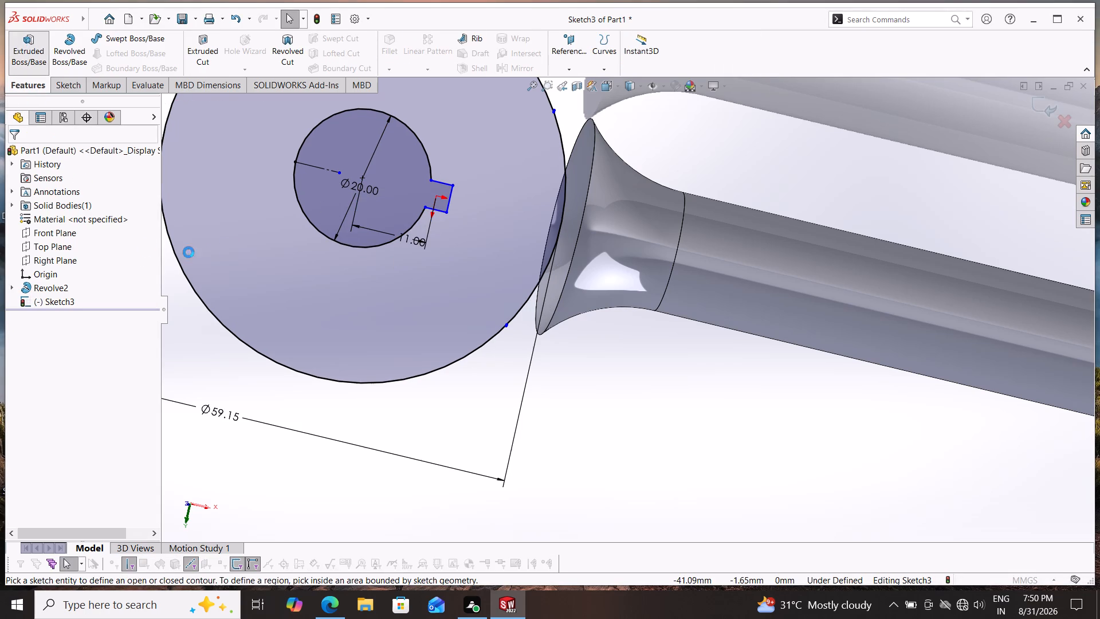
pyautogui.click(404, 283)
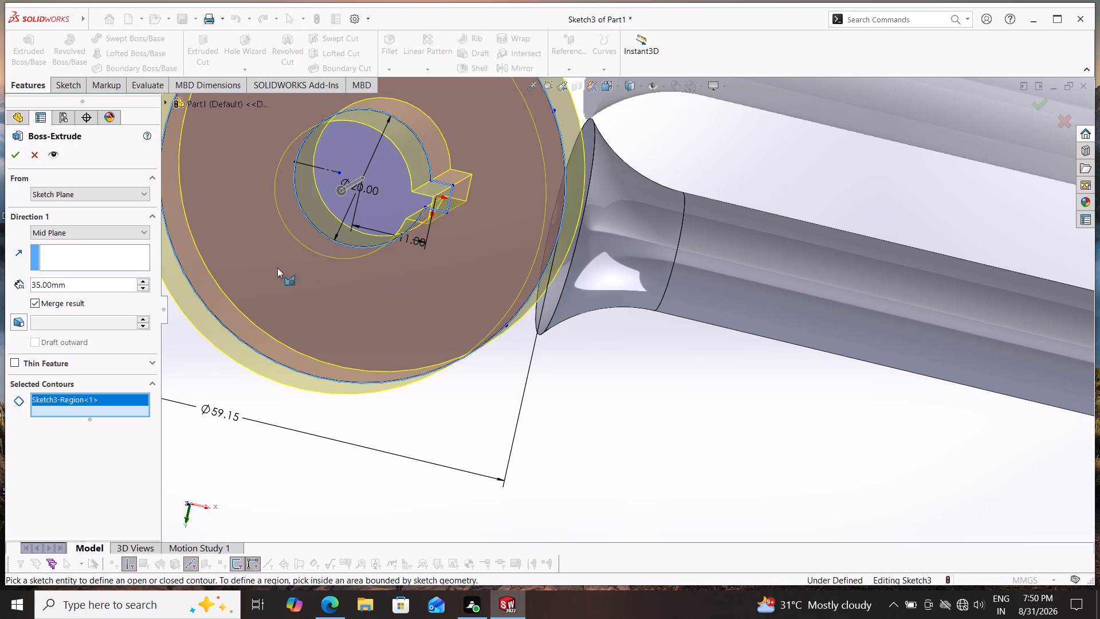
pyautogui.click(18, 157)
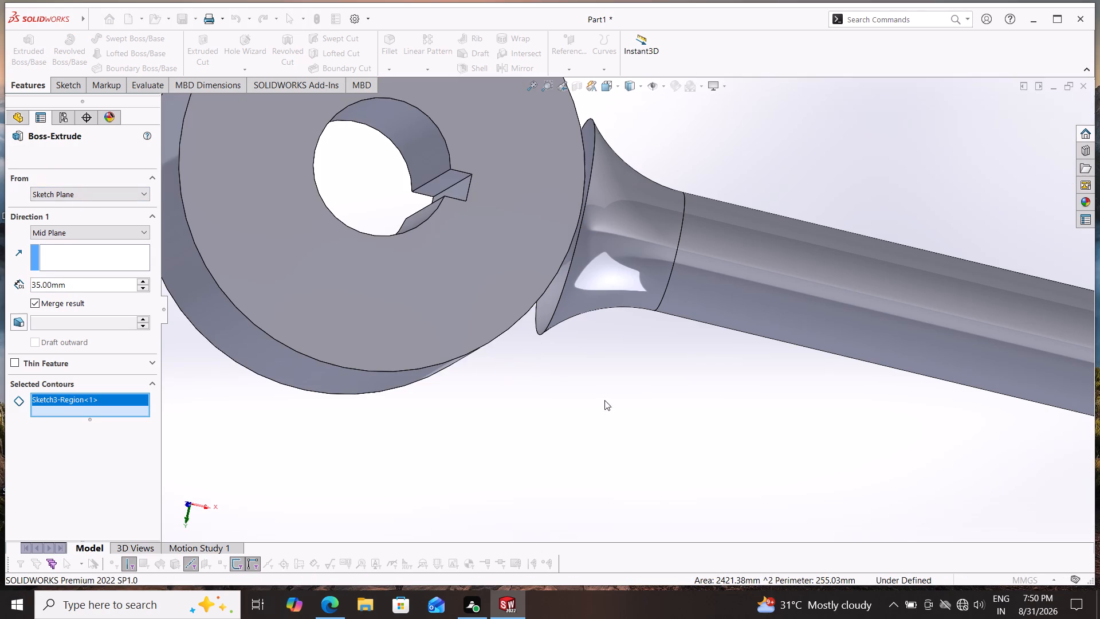
# Examine from several angles how the extruded hub meets the wide end of the arm's flare.
pyautogui.moveTo(603, 416); pyautogui.dragTo(619, 241, button='middle')
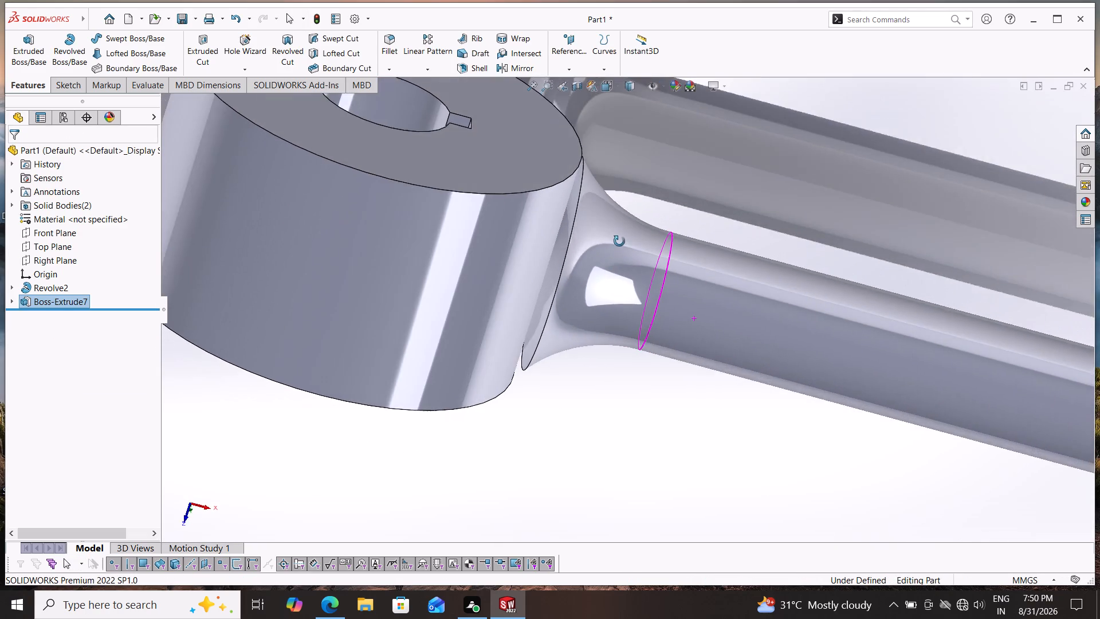
pyautogui.moveTo(619, 241); pyautogui.dragTo(595, 237, button='middle')
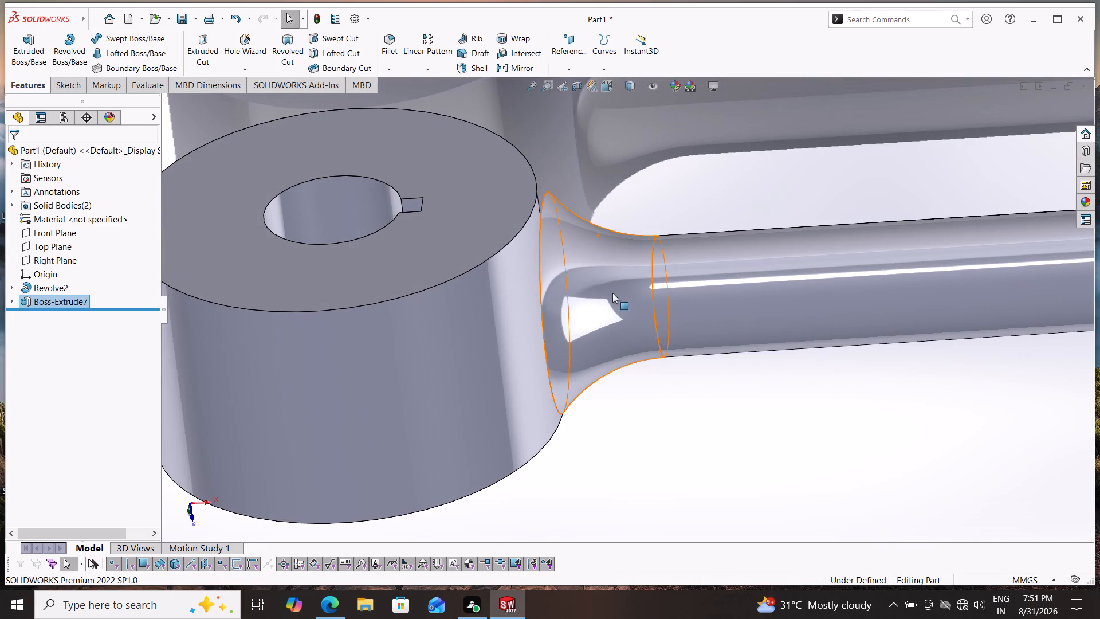
pyautogui.moveTo(630, 376); pyautogui.dragTo(641, 438, button='middle')
pyautogui.moveTo(646, 406); pyautogui.dragTo(642, 439, button='middle')
pyautogui.press('Escape')
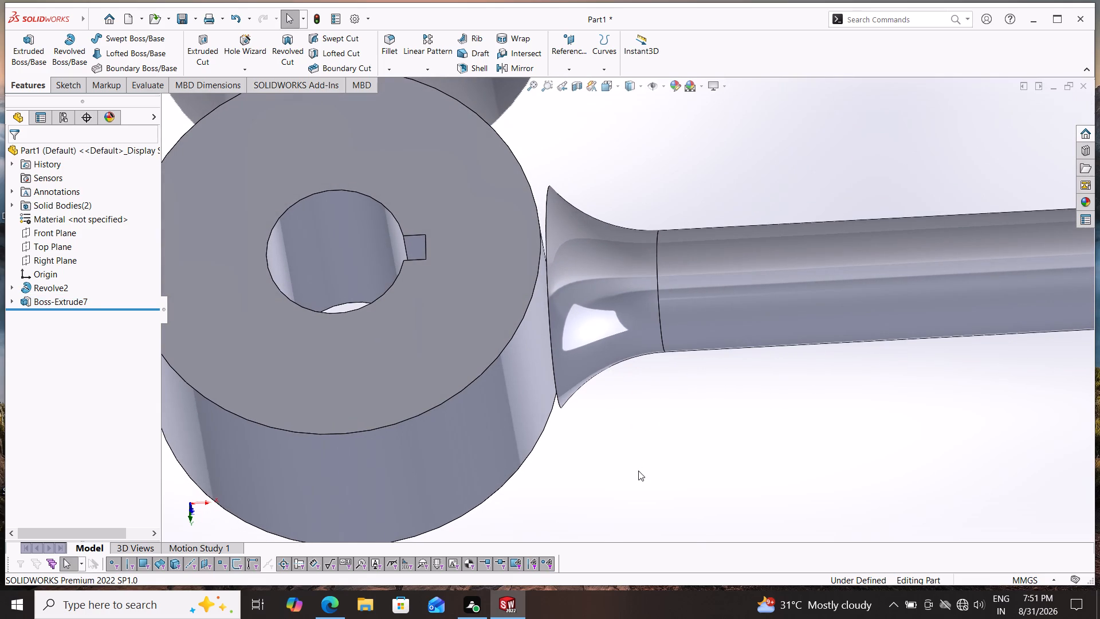
pyautogui.scroll(3, 633, 480)
pyautogui.moveTo(631, 458); pyautogui.dragTo(625, 354, button='middle')
pyautogui.scroll(1, 631, 452)
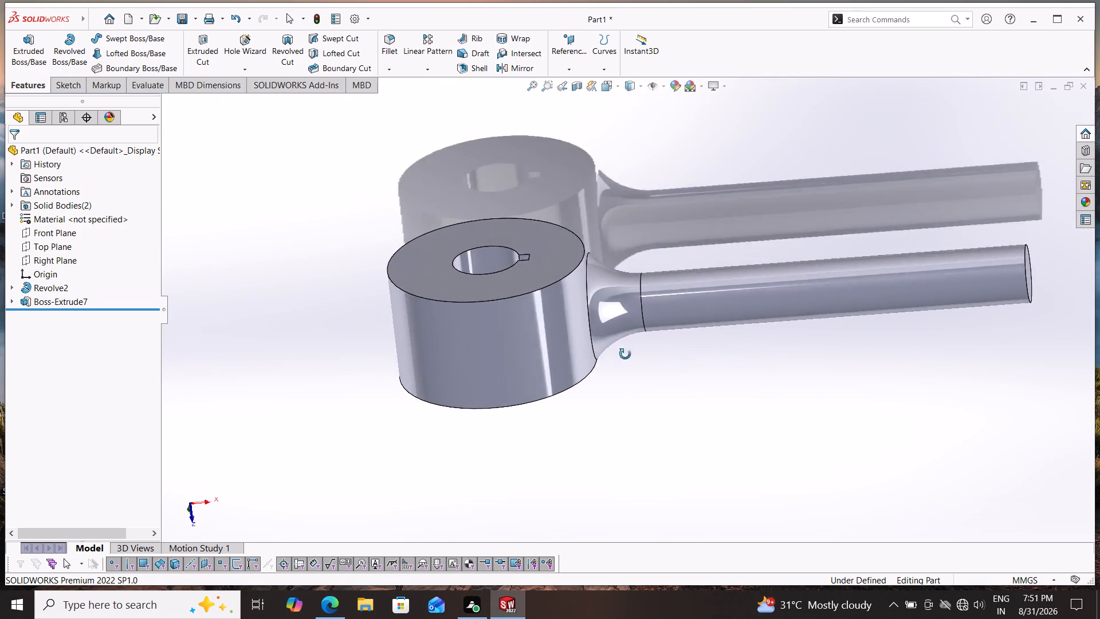
pyautogui.moveTo(625, 354); pyautogui.dragTo(645, 359, button='middle')
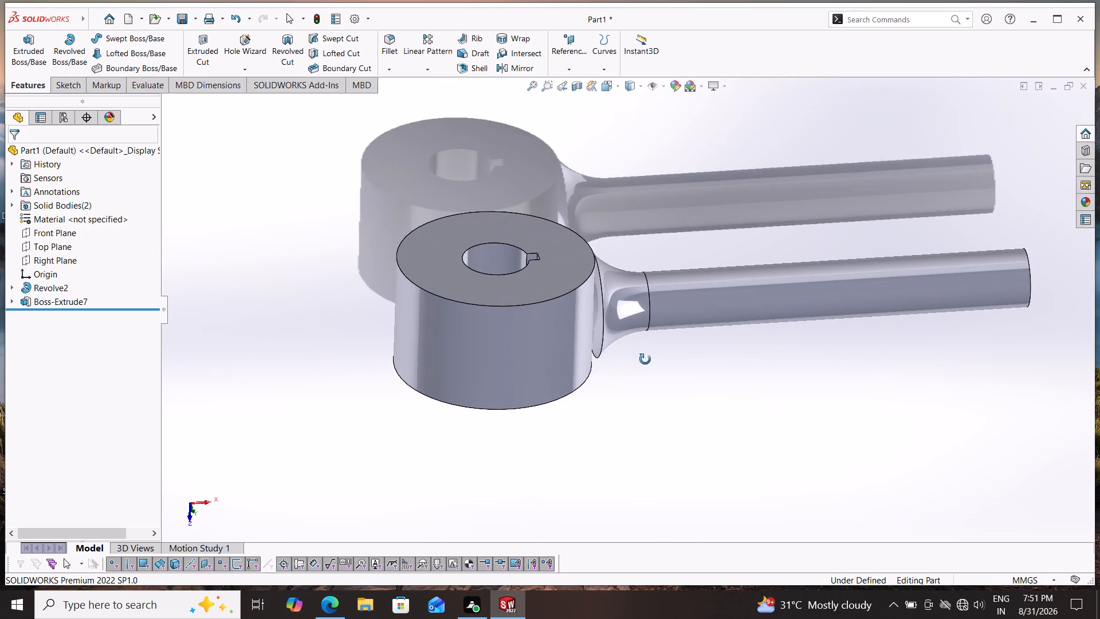
pyautogui.moveTo(645, 359); pyautogui.dragTo(646, 359, button='middle')
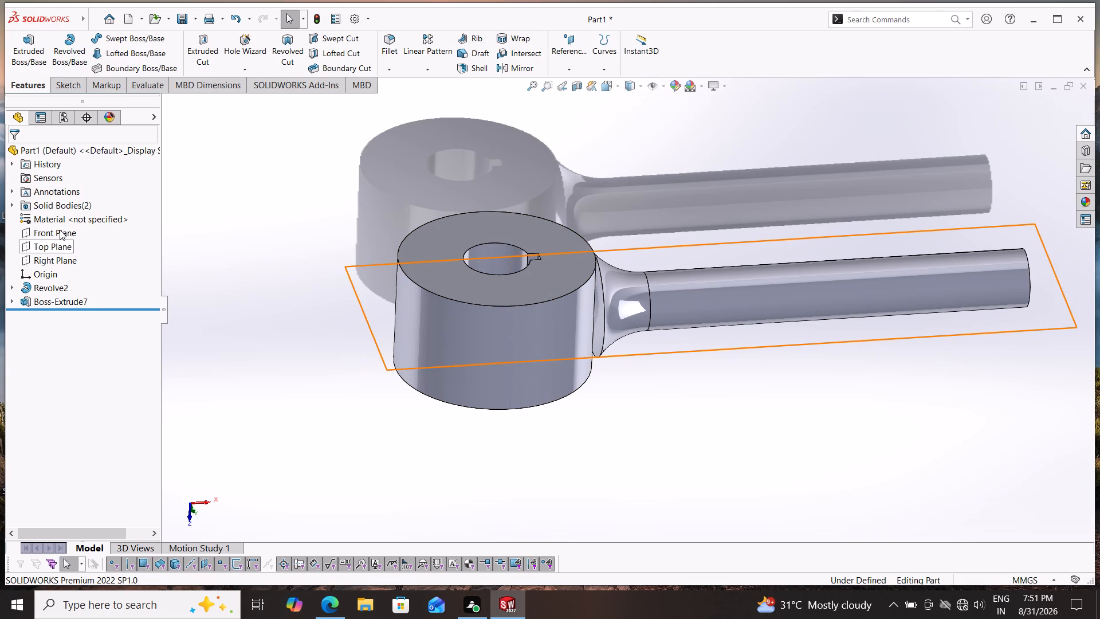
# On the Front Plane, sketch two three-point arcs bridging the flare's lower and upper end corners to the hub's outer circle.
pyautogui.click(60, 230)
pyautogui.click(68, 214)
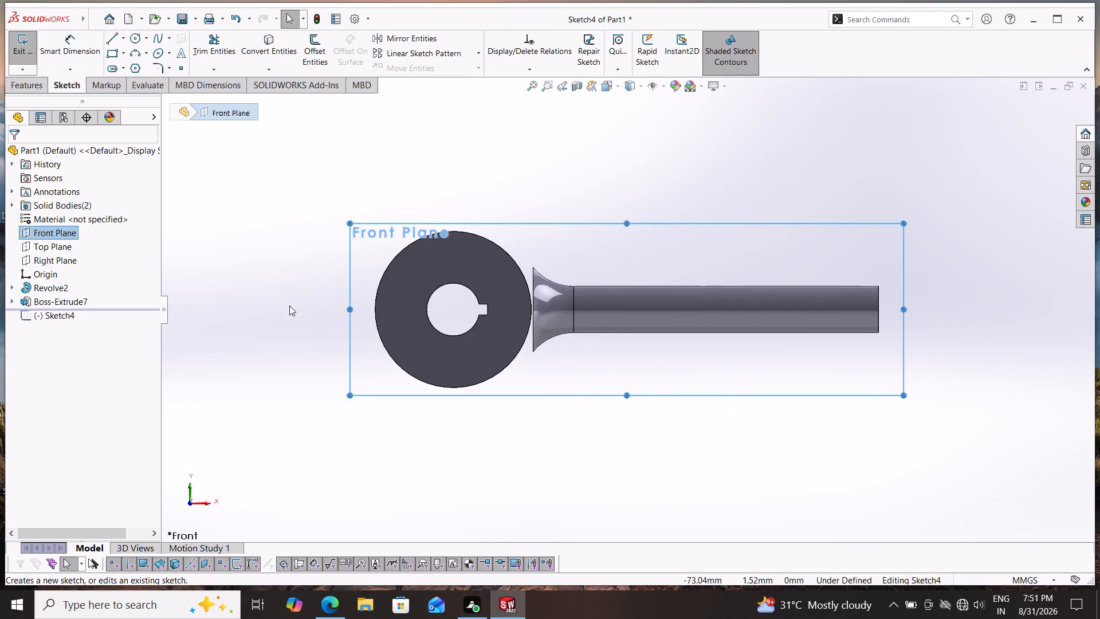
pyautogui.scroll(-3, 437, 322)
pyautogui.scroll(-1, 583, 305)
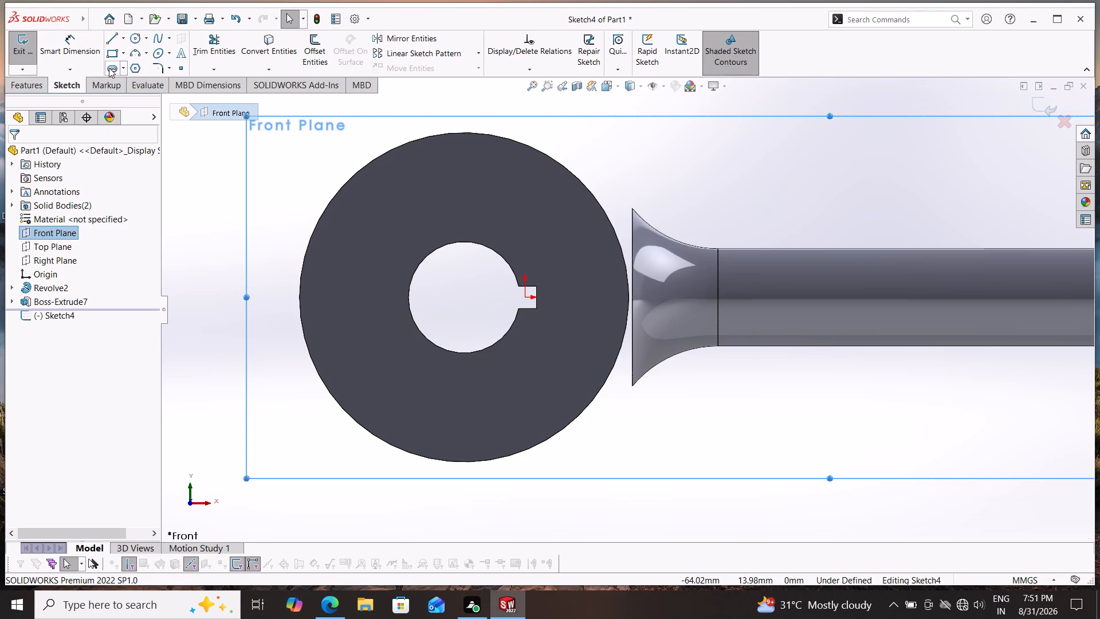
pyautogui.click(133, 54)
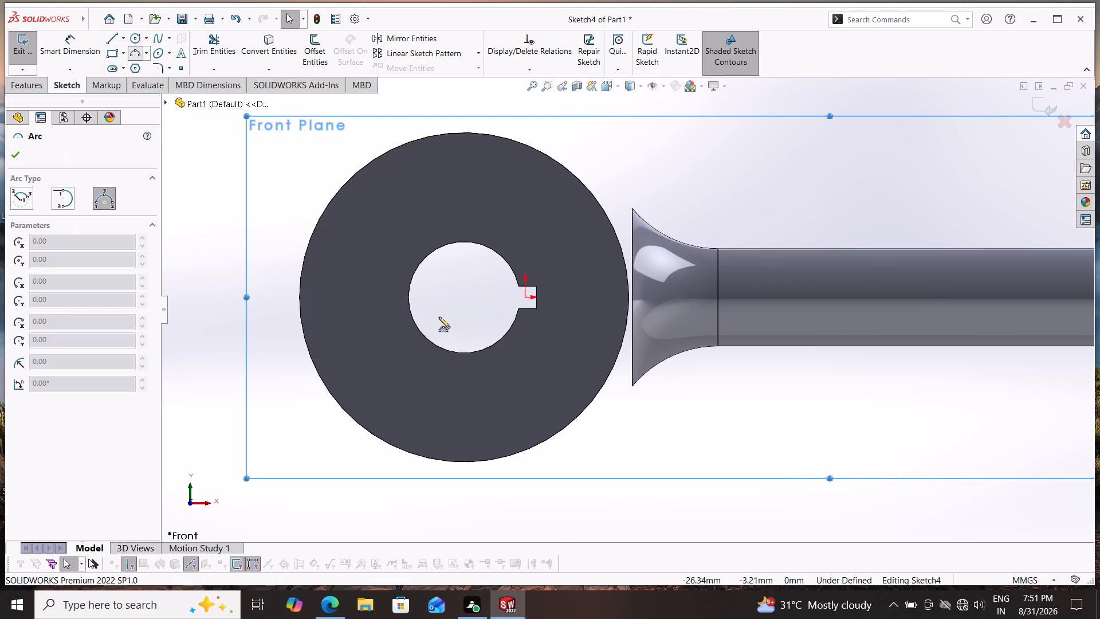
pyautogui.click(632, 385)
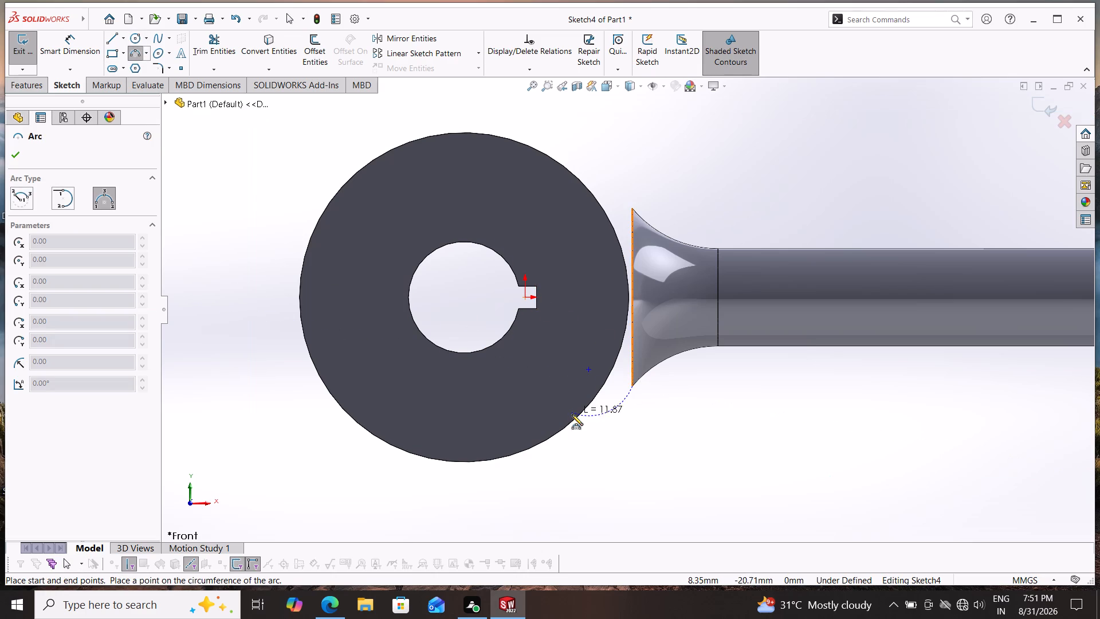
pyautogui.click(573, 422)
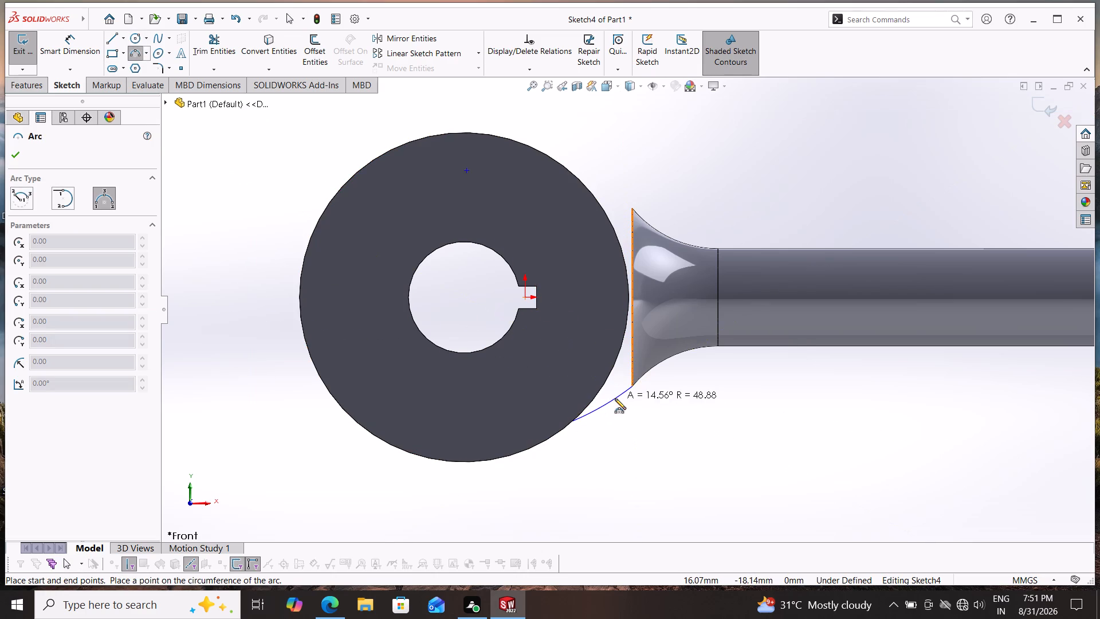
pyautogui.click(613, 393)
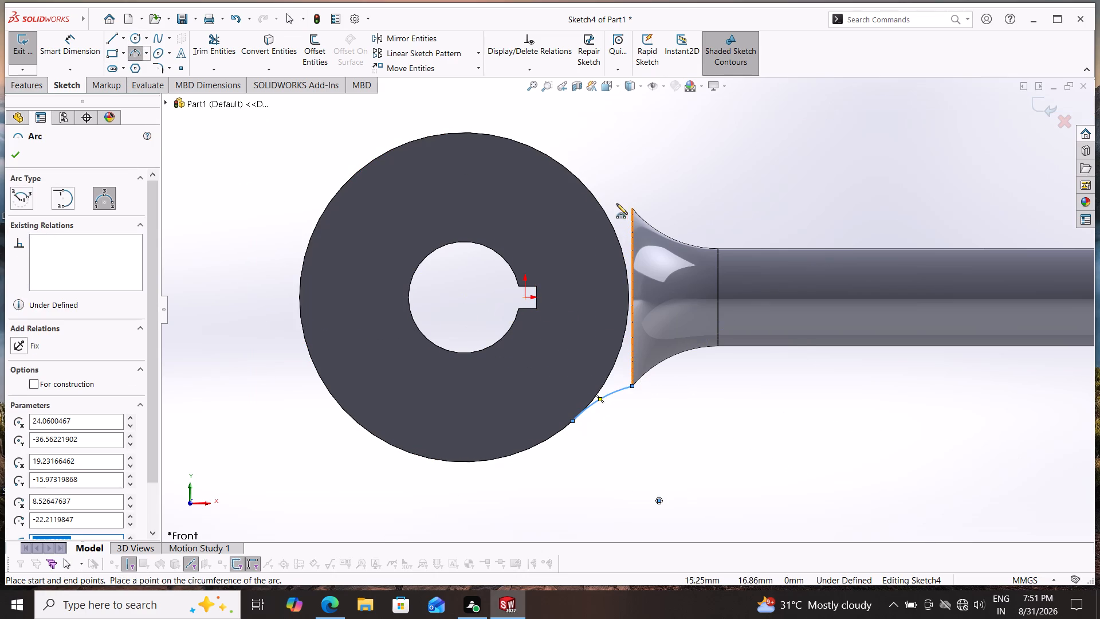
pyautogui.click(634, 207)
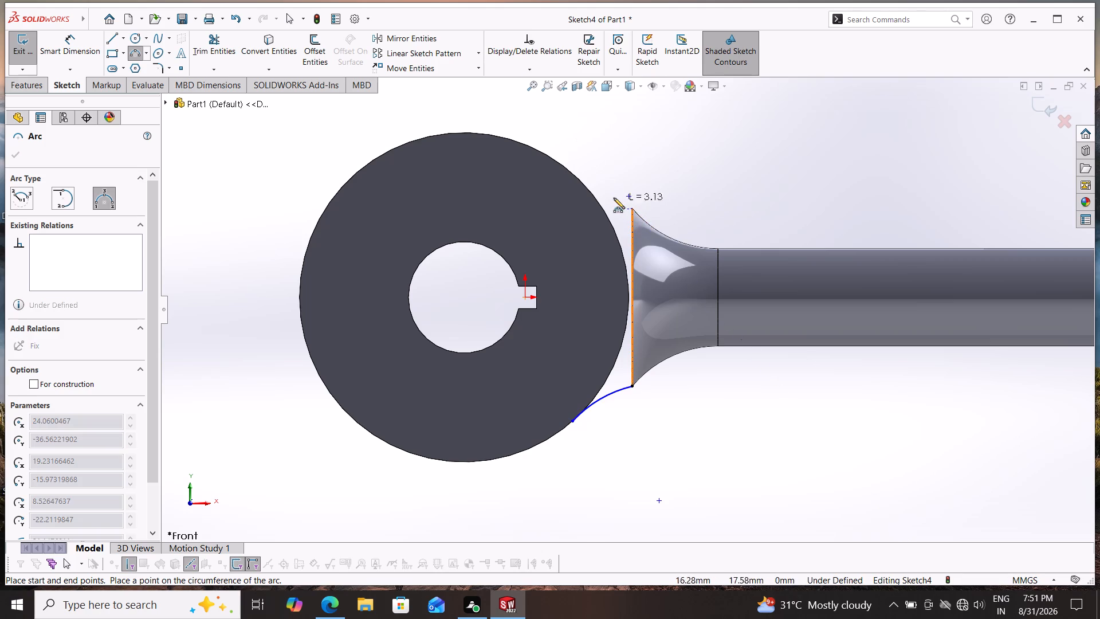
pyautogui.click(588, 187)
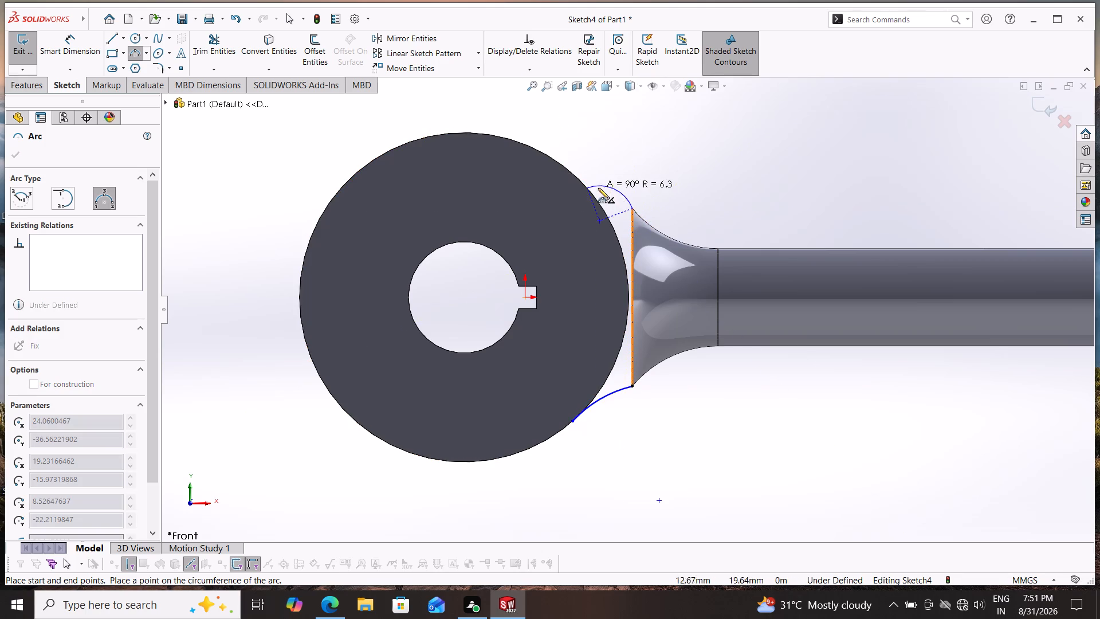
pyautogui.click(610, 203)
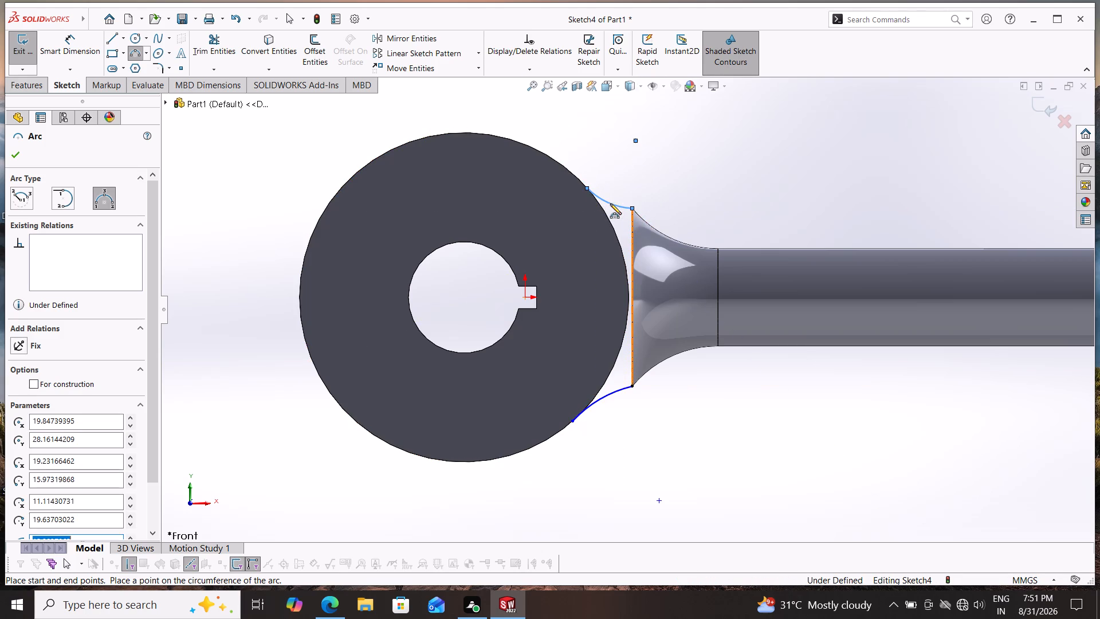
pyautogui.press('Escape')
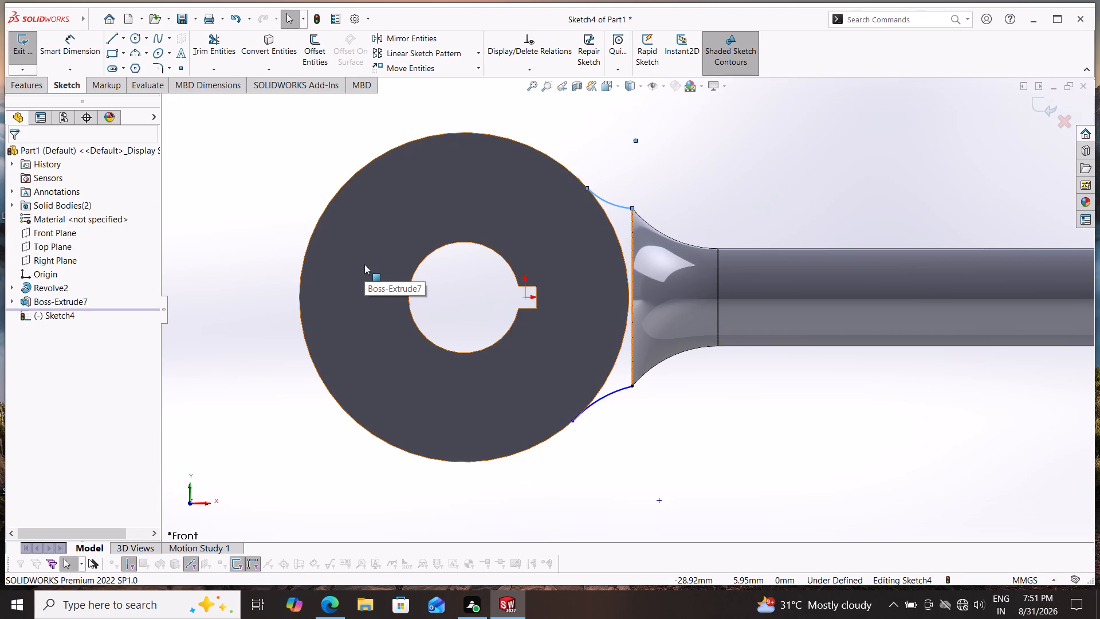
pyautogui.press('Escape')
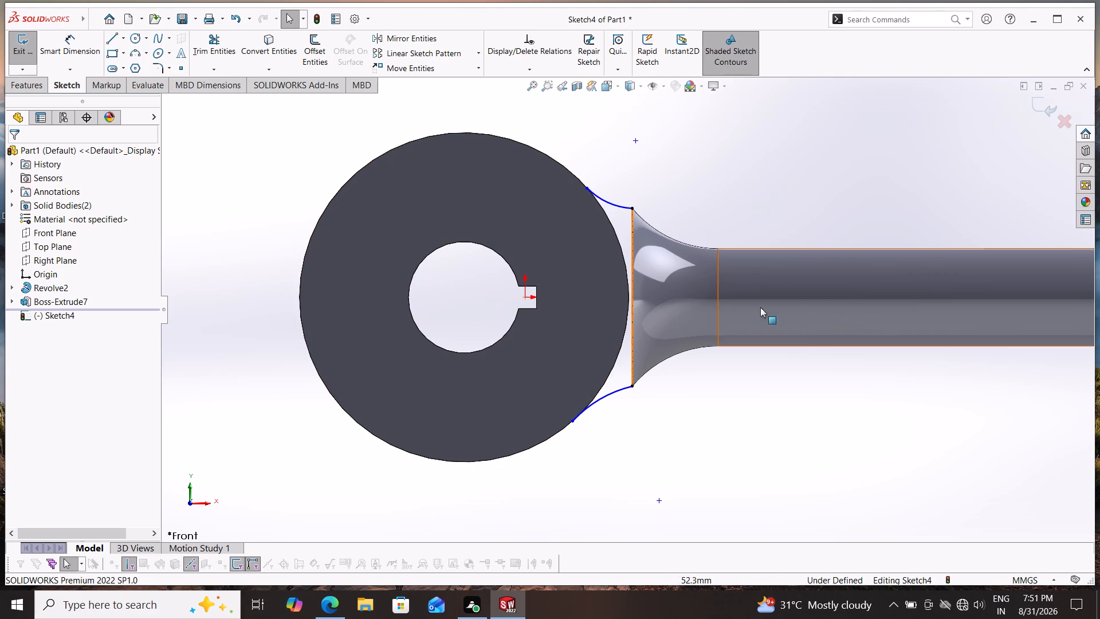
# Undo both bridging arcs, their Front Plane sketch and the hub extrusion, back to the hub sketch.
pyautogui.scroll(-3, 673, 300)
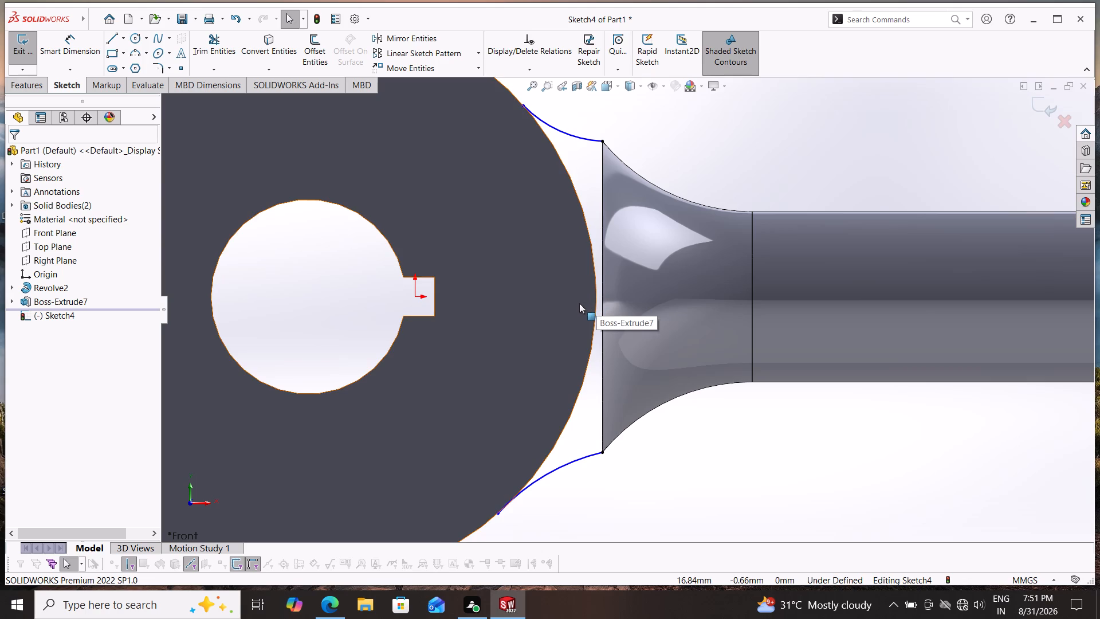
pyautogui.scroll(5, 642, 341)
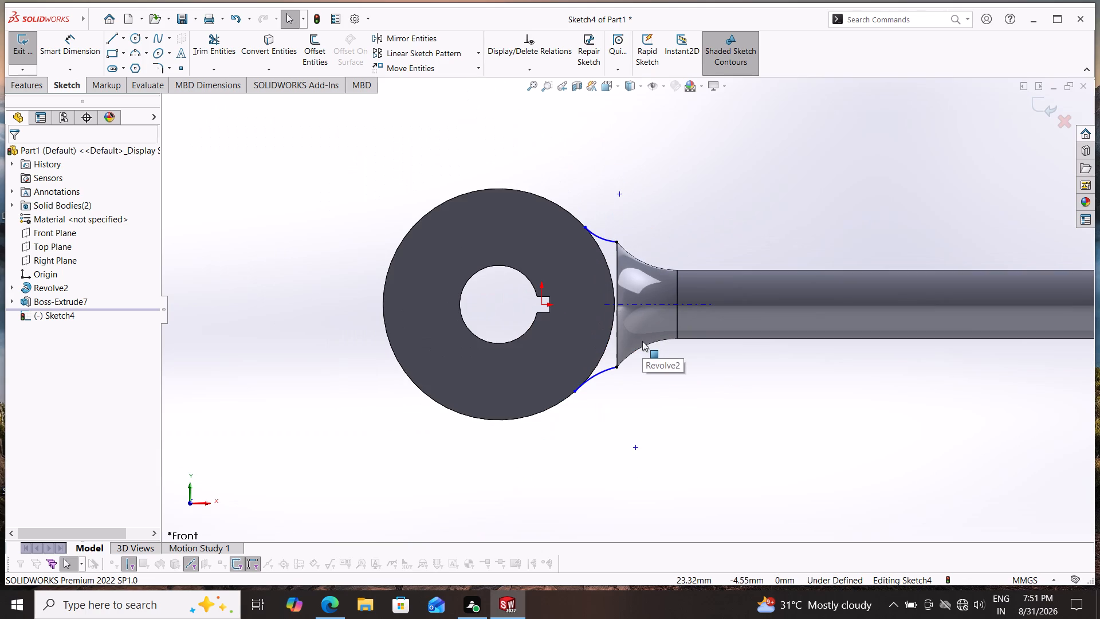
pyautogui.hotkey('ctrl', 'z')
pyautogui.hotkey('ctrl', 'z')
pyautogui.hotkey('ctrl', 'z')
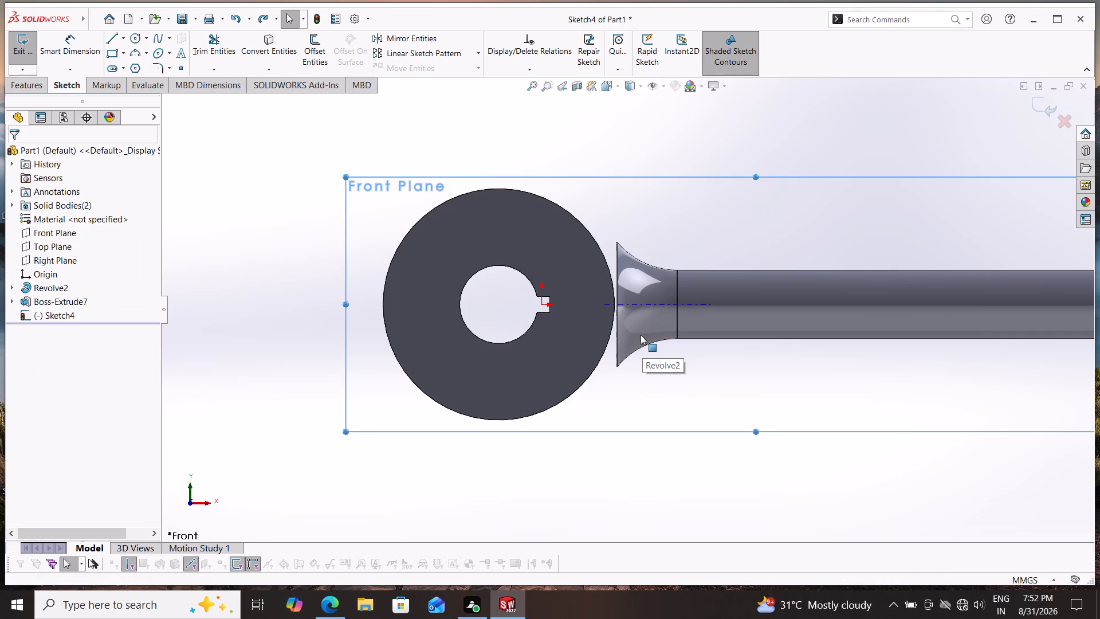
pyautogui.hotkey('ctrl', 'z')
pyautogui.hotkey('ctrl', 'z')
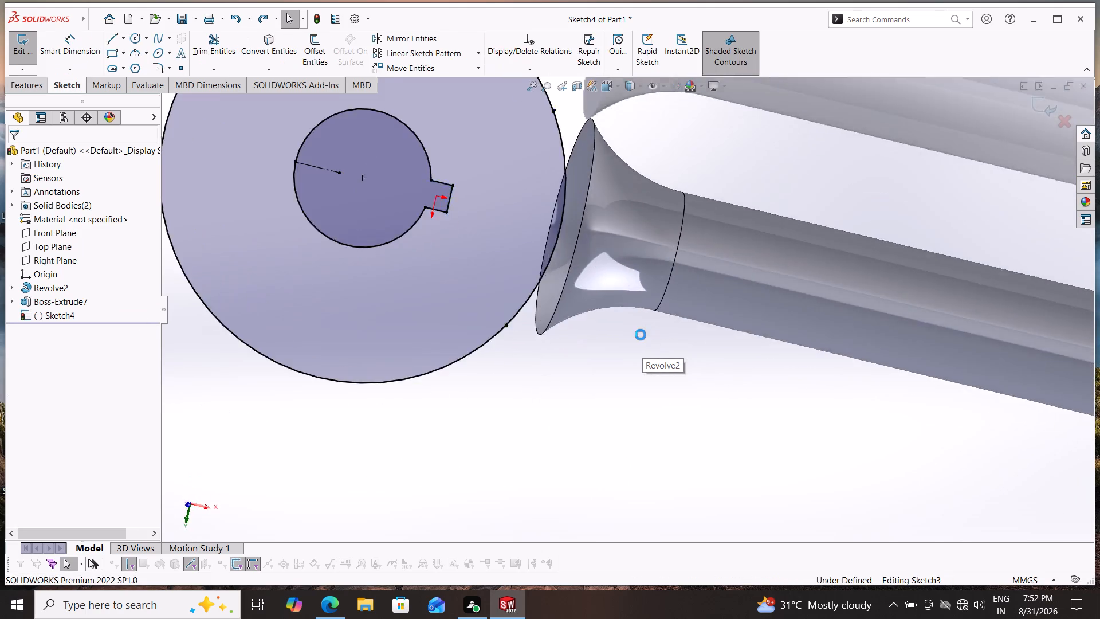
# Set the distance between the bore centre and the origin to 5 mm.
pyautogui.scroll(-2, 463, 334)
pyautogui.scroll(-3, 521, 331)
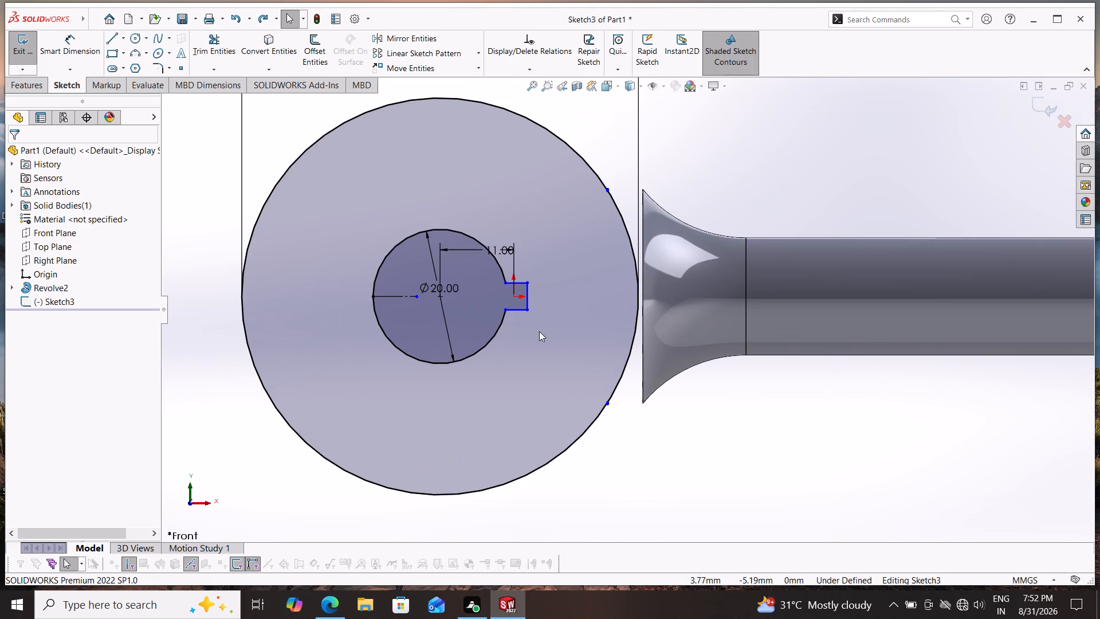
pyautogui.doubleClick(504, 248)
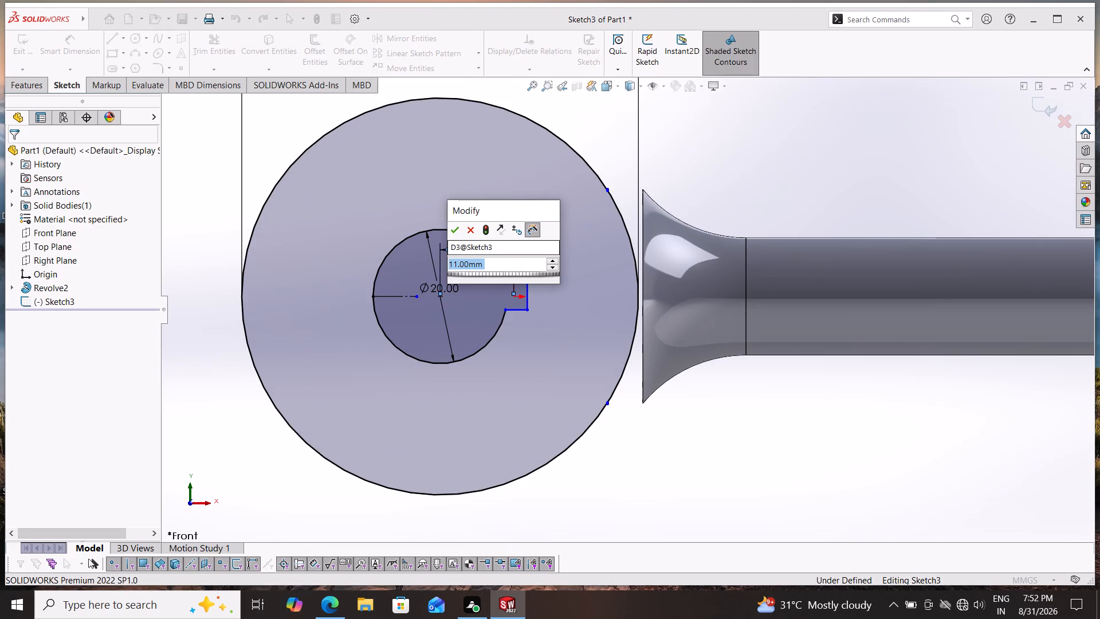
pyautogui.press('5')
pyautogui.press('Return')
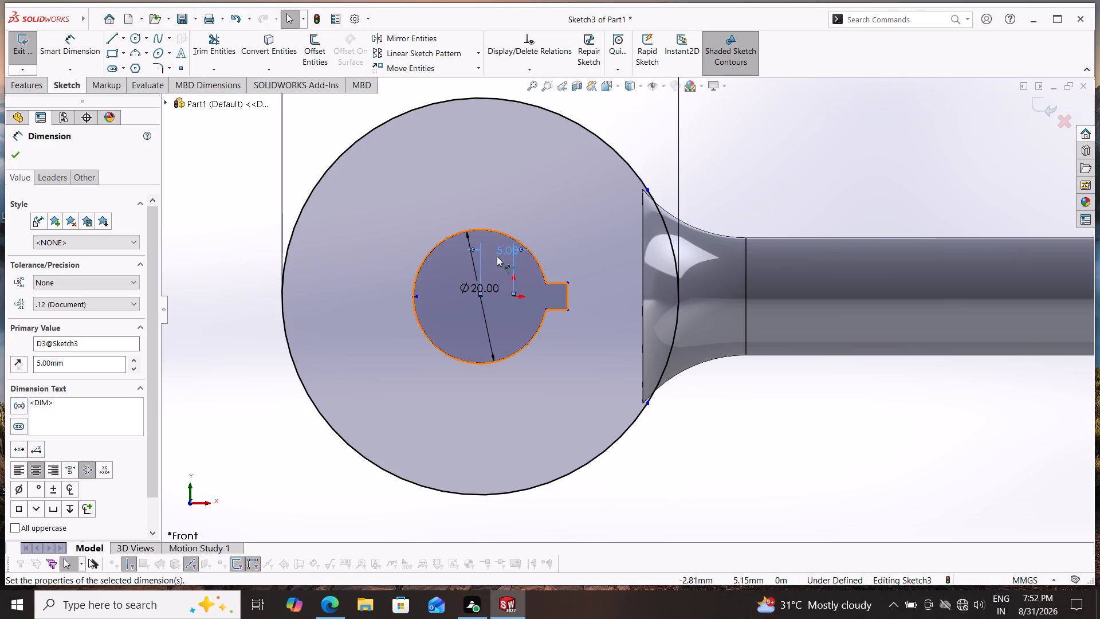
# Set the distance between the bore centre and the origin to 6 mm.
pyautogui.doubleClick(499, 250)
pyautogui.press('6')
pyautogui.press('Return')
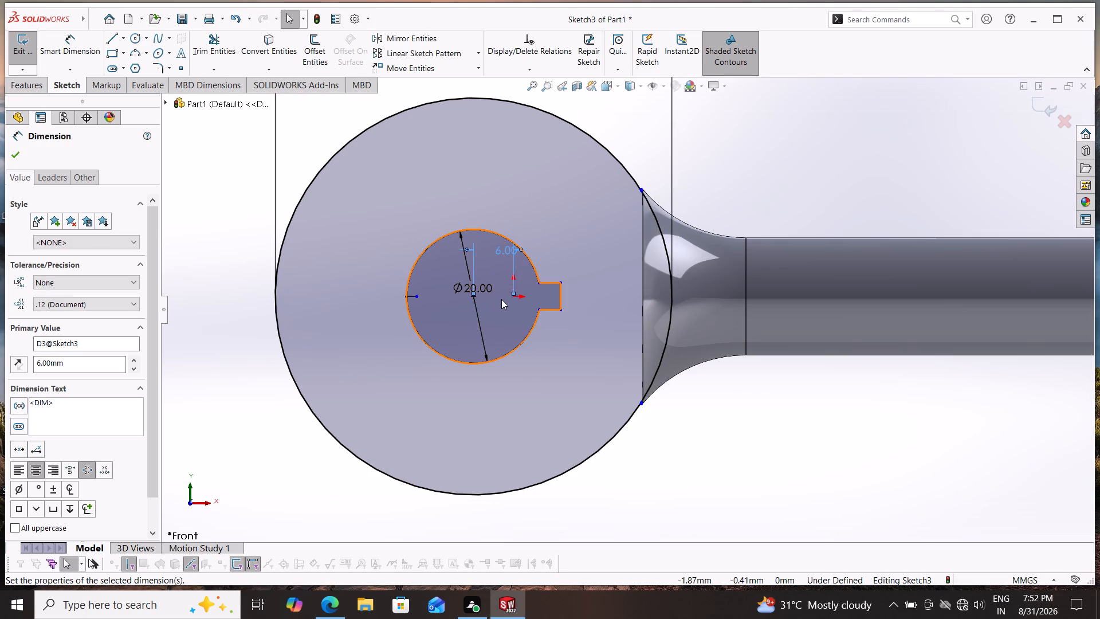
pyautogui.moveTo(789, 163); pyautogui.dragTo(783, 229, button='middle')
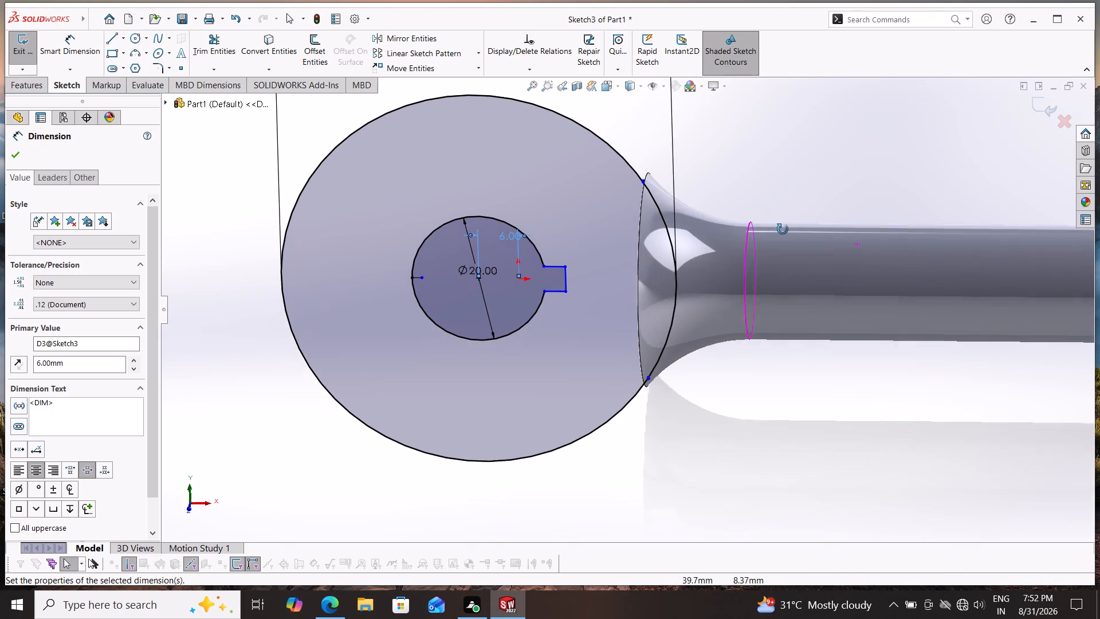
pyautogui.moveTo(783, 229); pyautogui.dragTo(795, 183, button='middle')
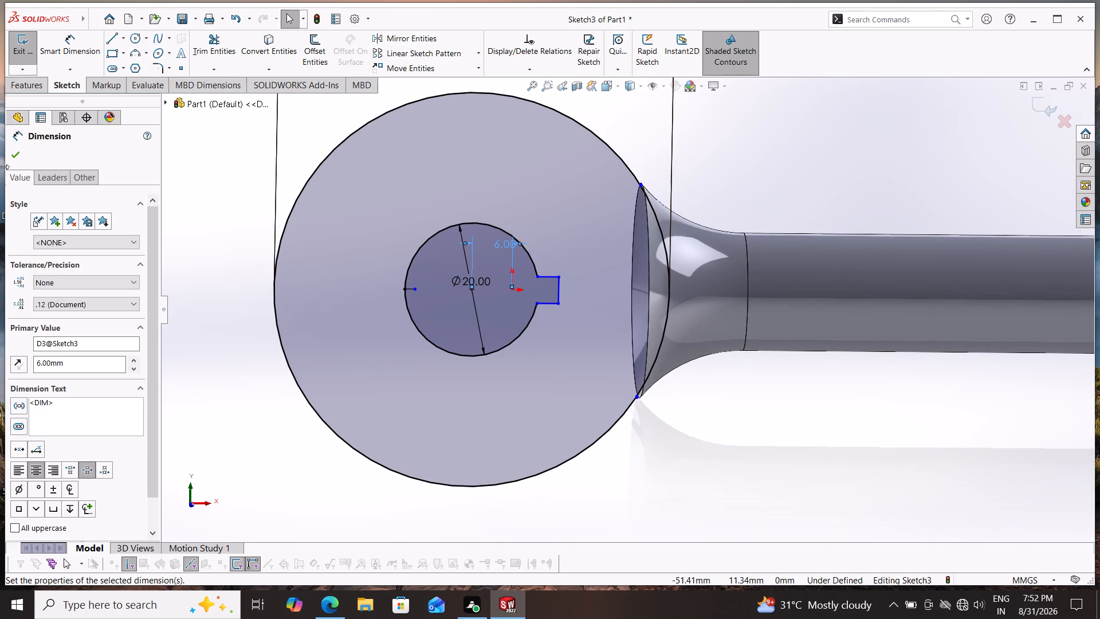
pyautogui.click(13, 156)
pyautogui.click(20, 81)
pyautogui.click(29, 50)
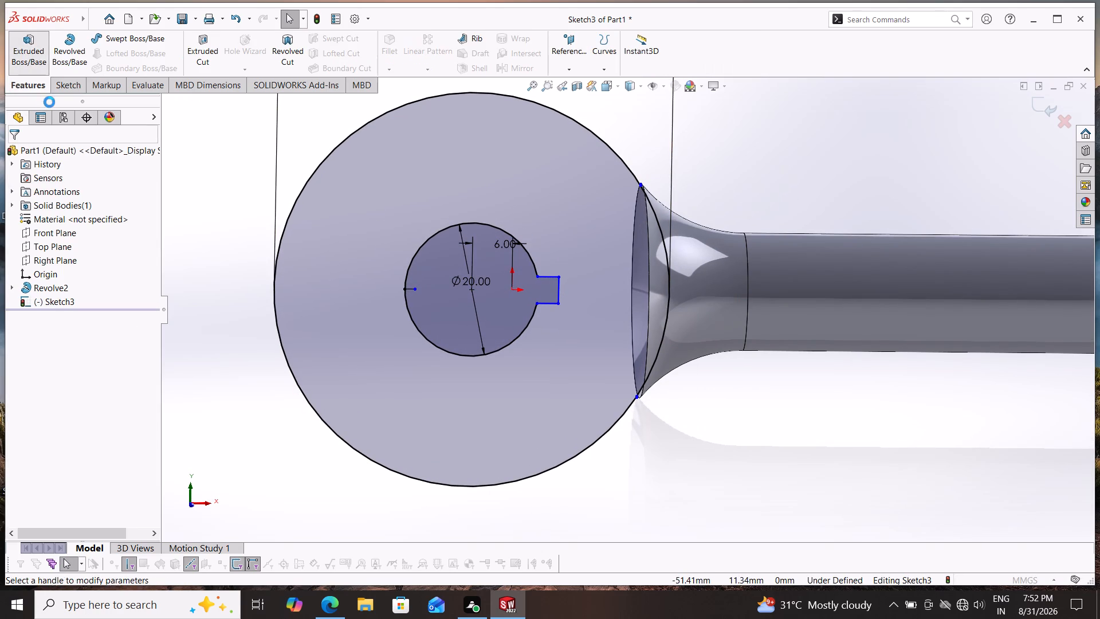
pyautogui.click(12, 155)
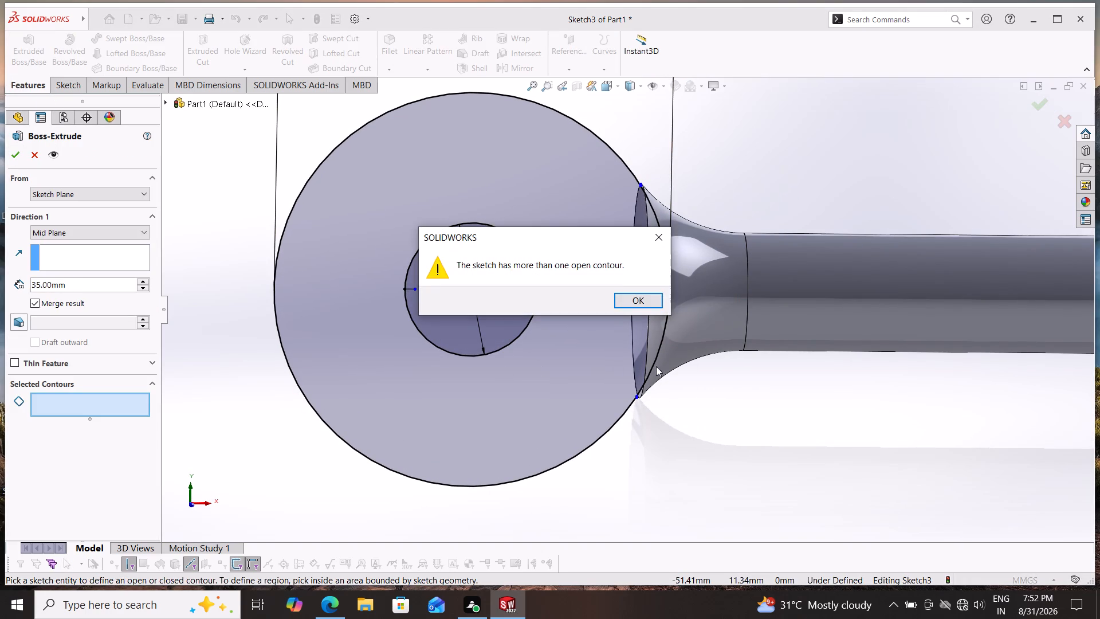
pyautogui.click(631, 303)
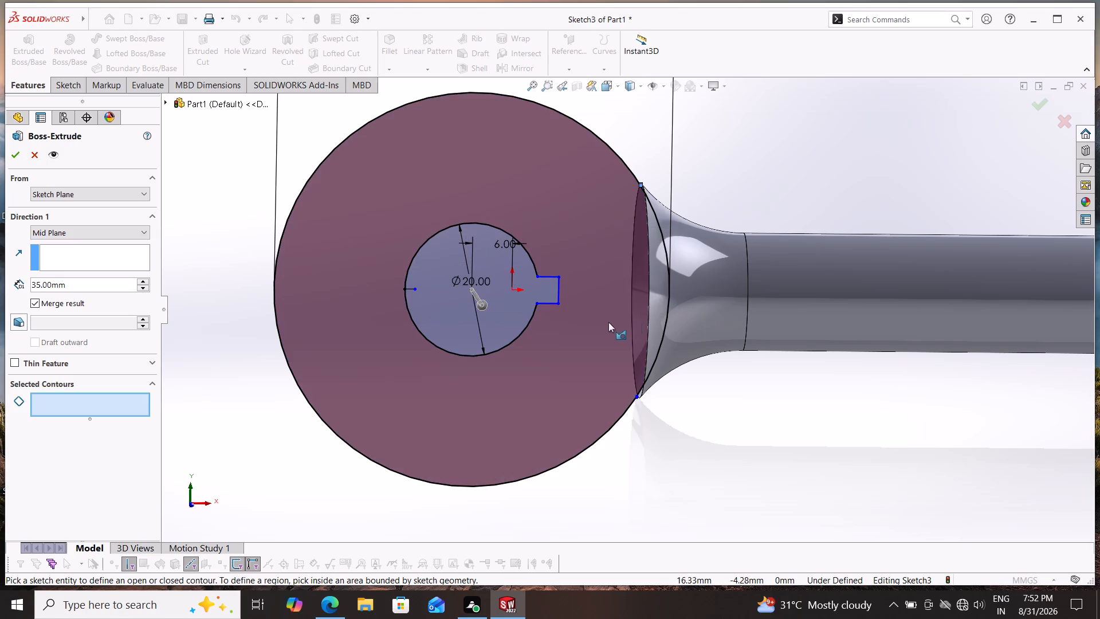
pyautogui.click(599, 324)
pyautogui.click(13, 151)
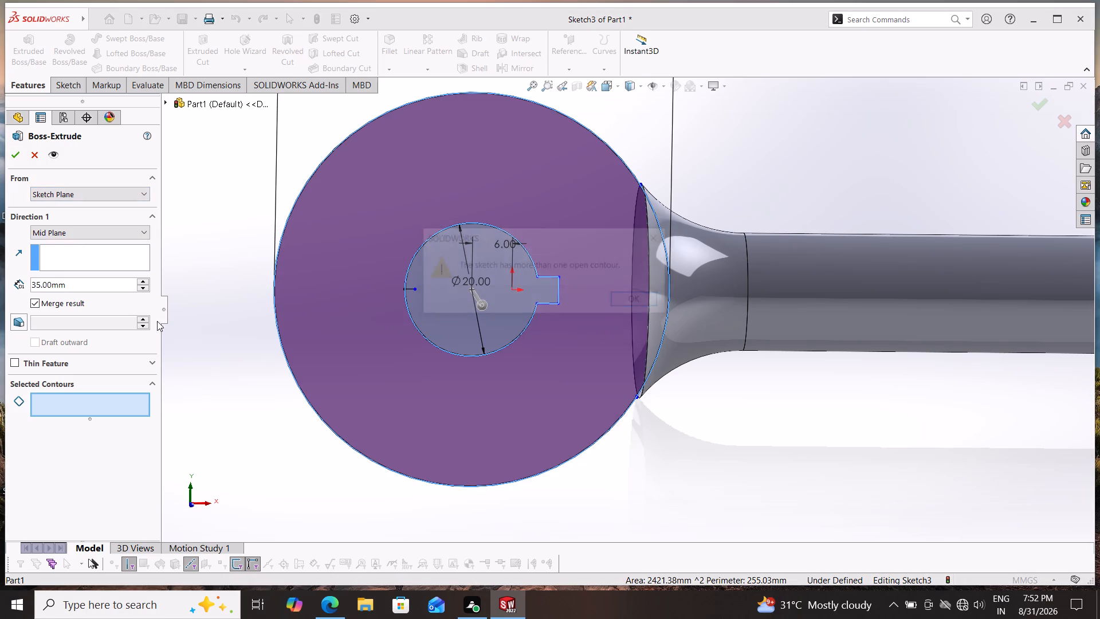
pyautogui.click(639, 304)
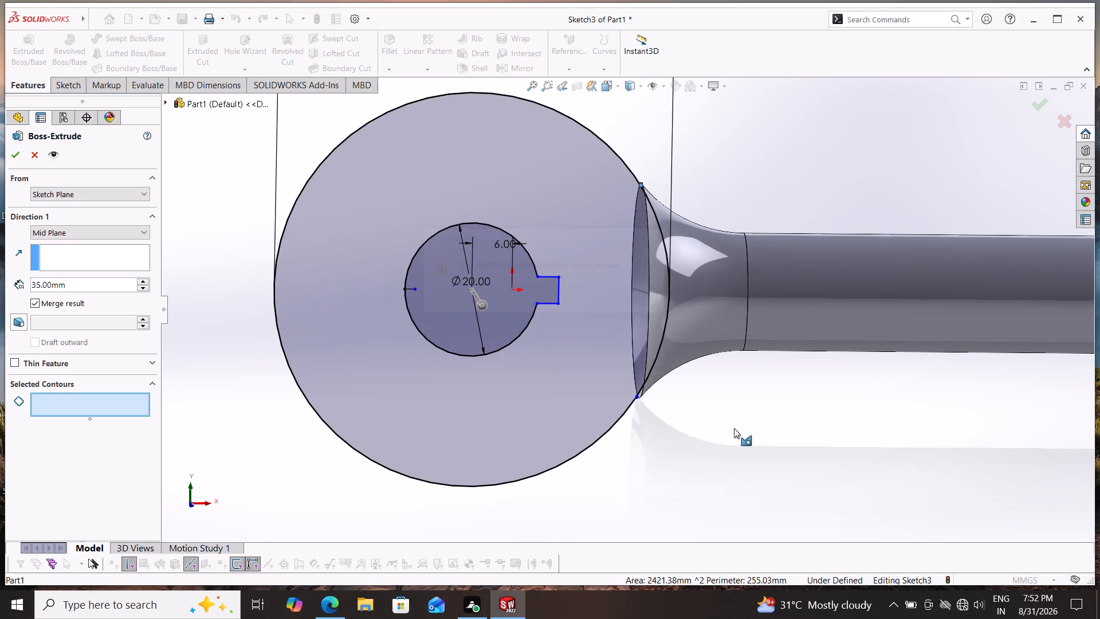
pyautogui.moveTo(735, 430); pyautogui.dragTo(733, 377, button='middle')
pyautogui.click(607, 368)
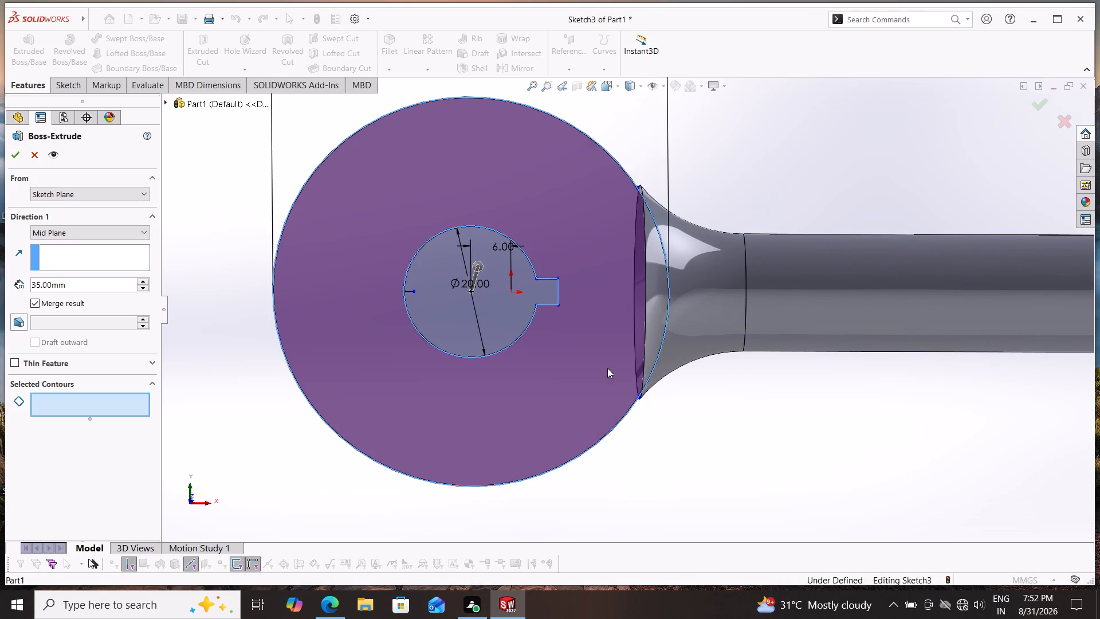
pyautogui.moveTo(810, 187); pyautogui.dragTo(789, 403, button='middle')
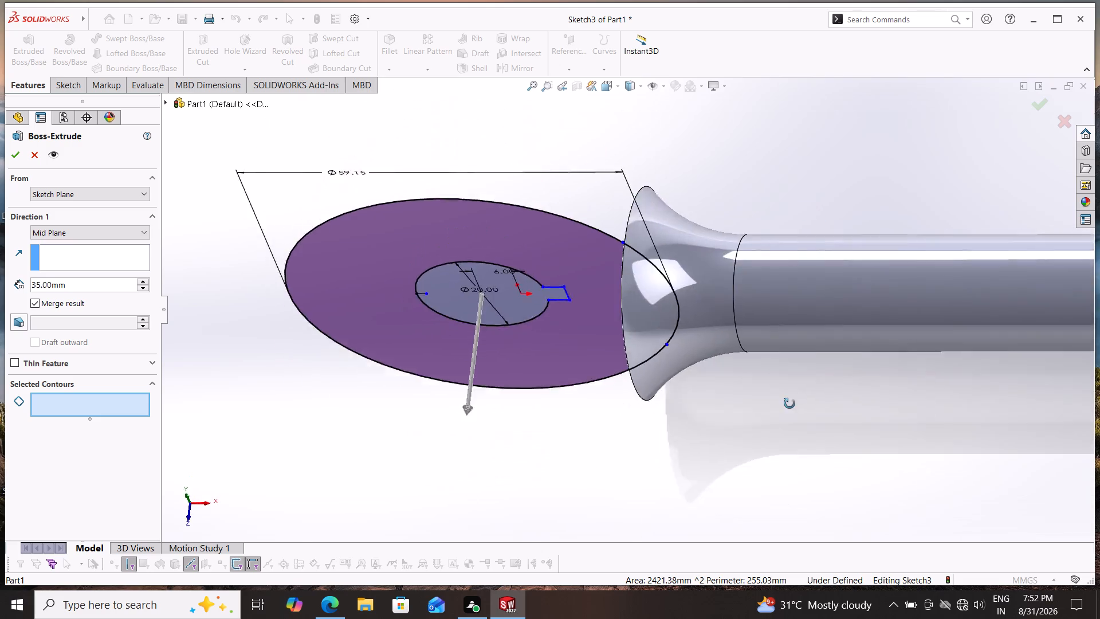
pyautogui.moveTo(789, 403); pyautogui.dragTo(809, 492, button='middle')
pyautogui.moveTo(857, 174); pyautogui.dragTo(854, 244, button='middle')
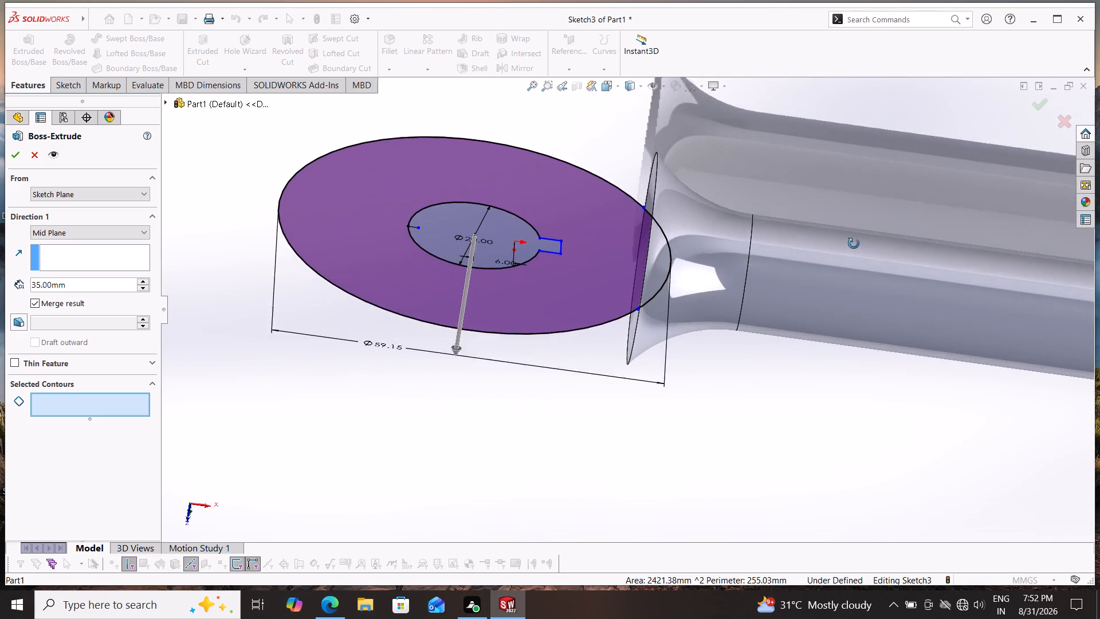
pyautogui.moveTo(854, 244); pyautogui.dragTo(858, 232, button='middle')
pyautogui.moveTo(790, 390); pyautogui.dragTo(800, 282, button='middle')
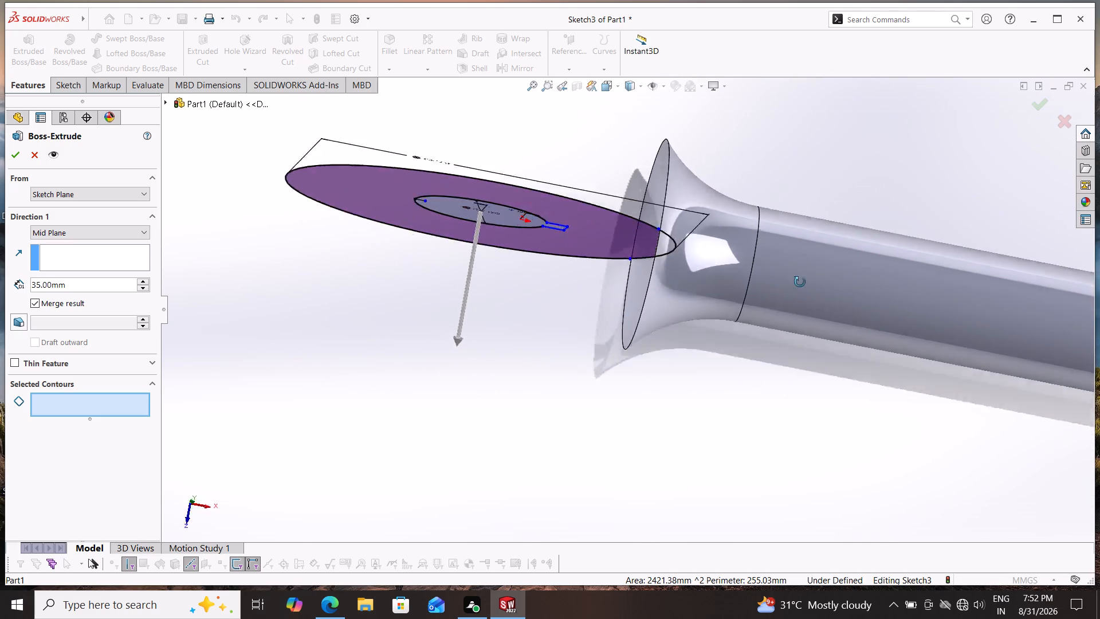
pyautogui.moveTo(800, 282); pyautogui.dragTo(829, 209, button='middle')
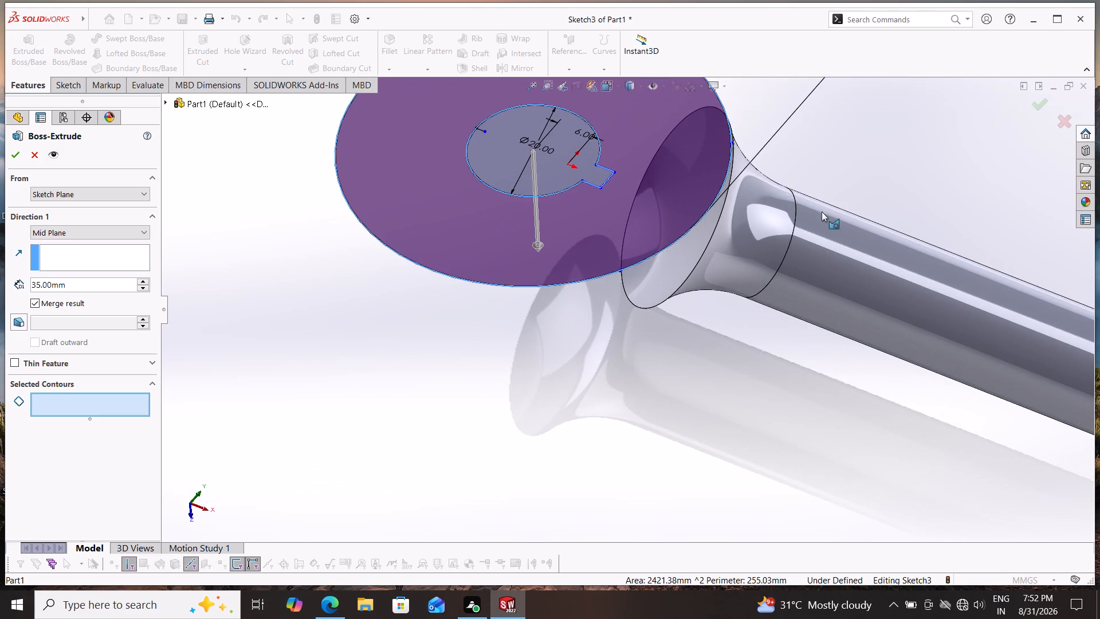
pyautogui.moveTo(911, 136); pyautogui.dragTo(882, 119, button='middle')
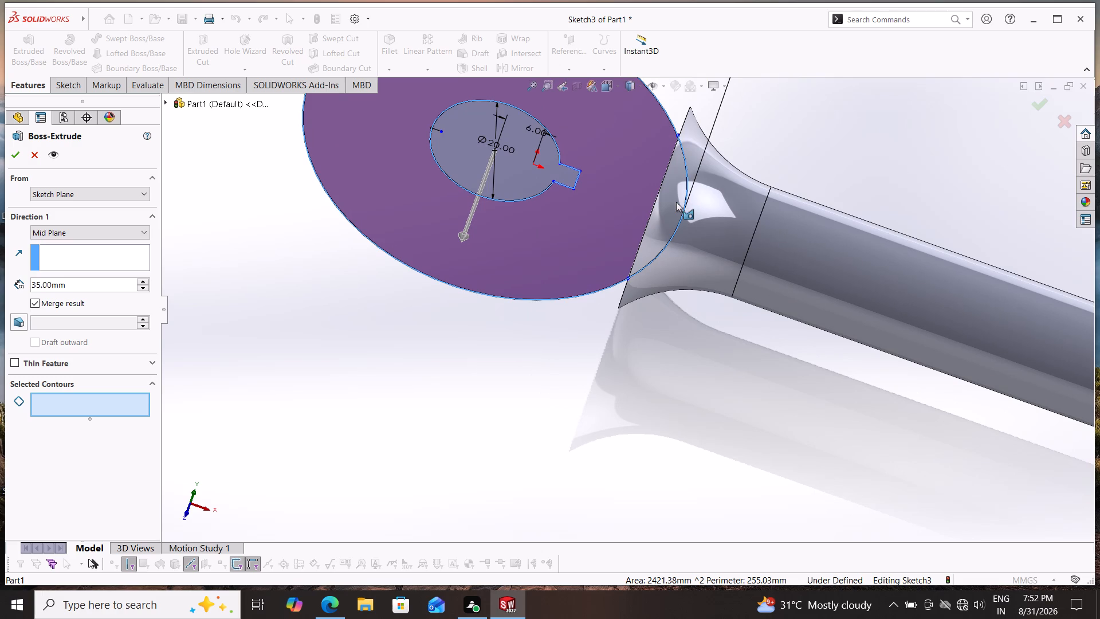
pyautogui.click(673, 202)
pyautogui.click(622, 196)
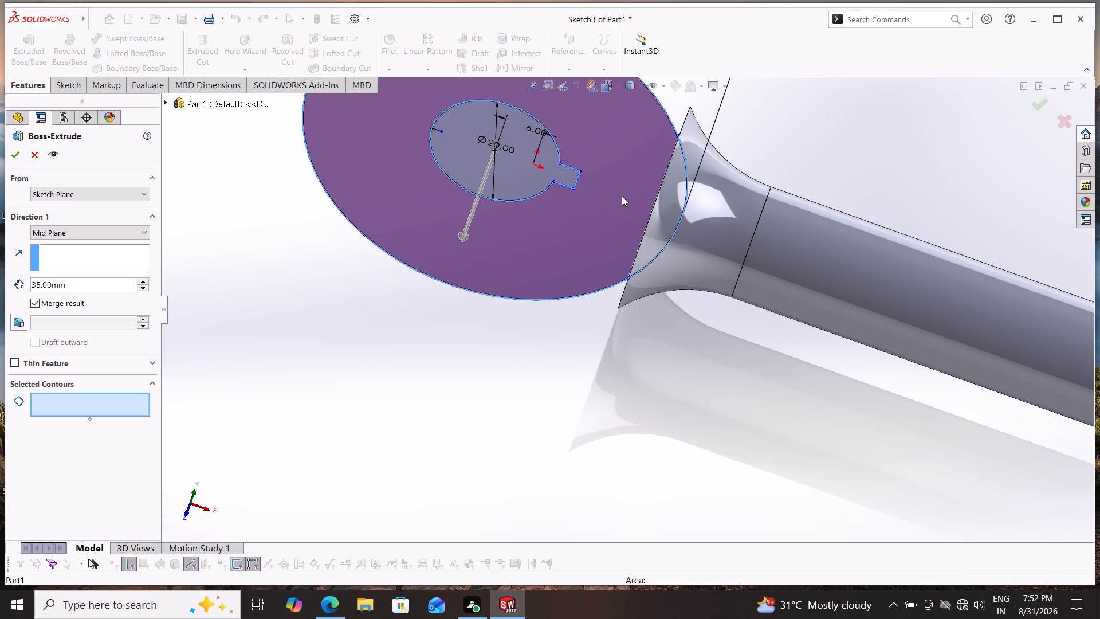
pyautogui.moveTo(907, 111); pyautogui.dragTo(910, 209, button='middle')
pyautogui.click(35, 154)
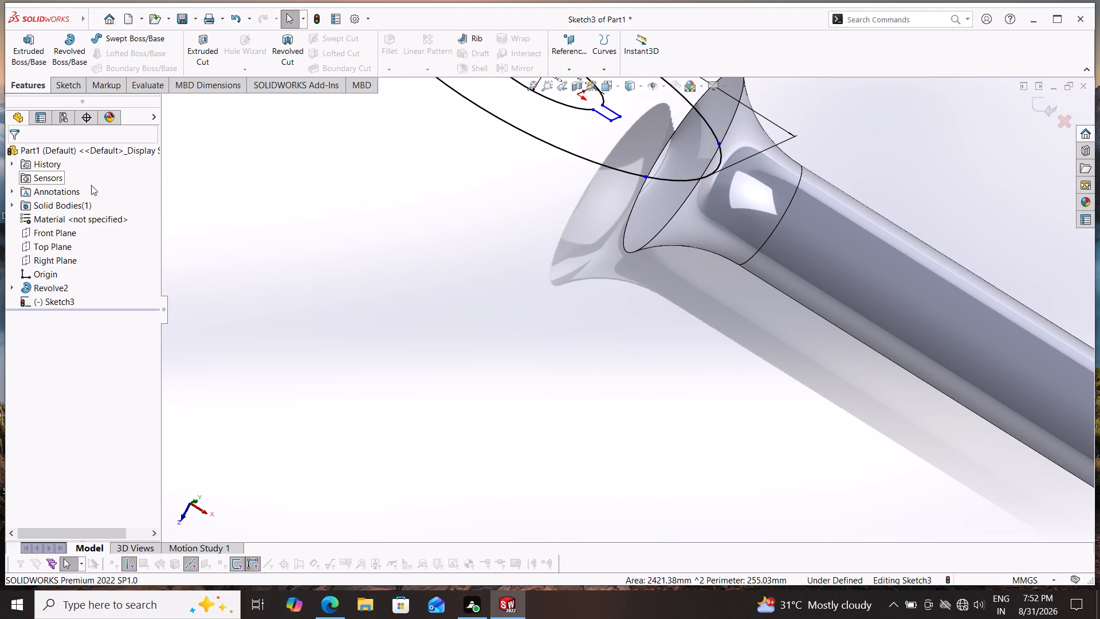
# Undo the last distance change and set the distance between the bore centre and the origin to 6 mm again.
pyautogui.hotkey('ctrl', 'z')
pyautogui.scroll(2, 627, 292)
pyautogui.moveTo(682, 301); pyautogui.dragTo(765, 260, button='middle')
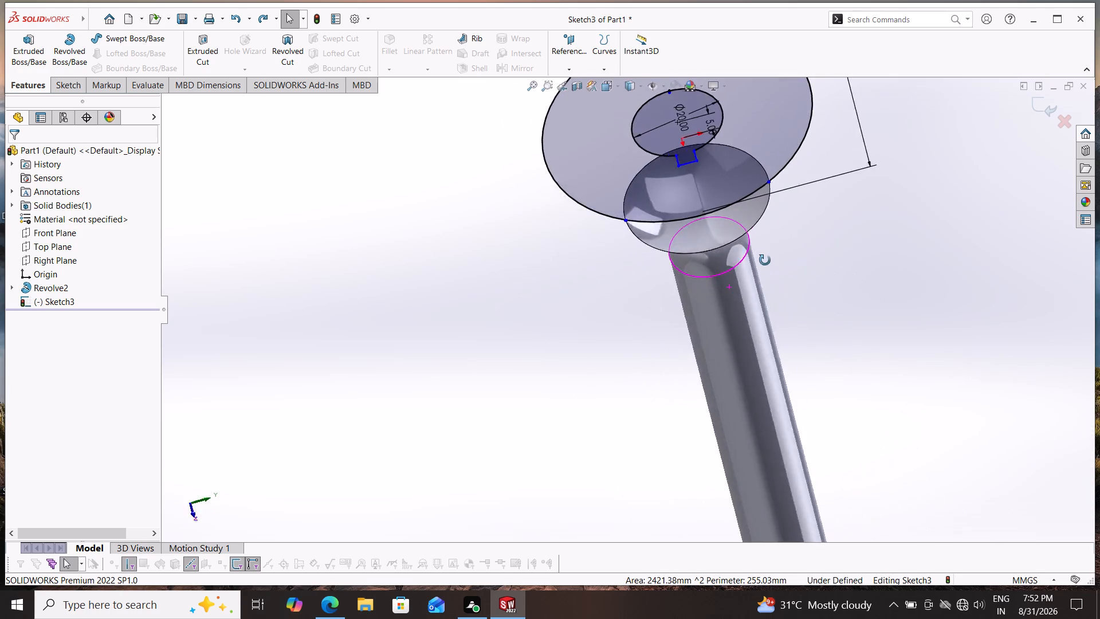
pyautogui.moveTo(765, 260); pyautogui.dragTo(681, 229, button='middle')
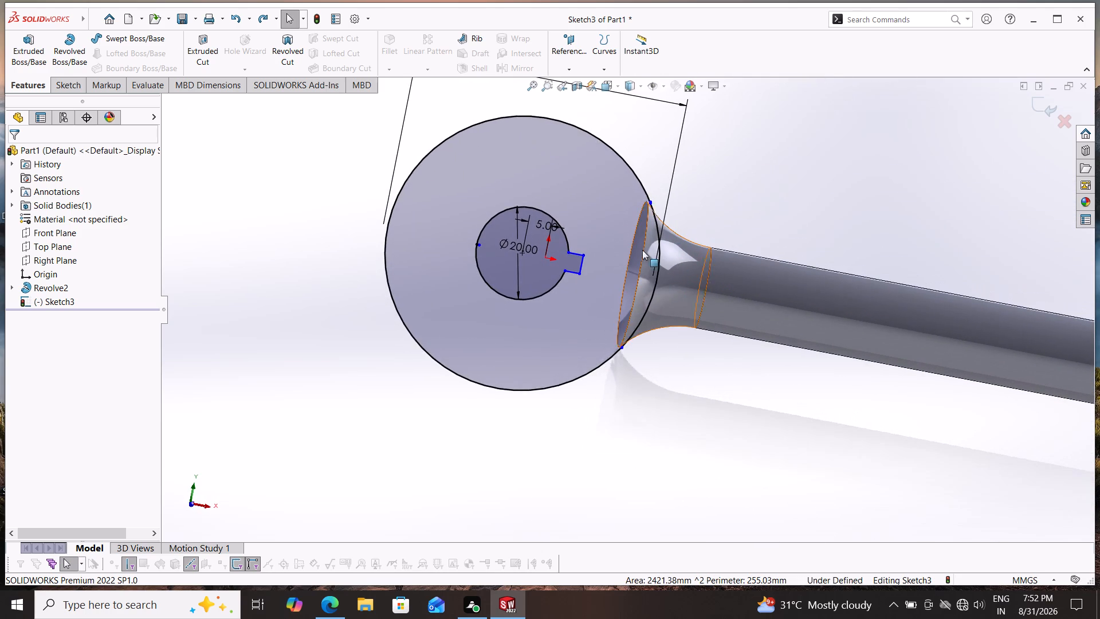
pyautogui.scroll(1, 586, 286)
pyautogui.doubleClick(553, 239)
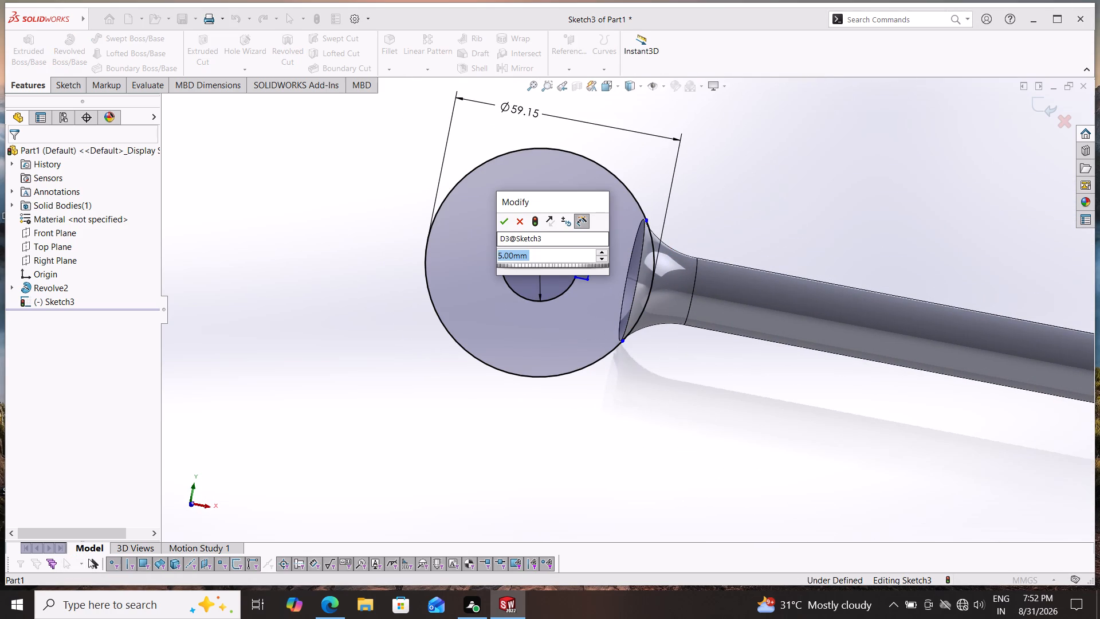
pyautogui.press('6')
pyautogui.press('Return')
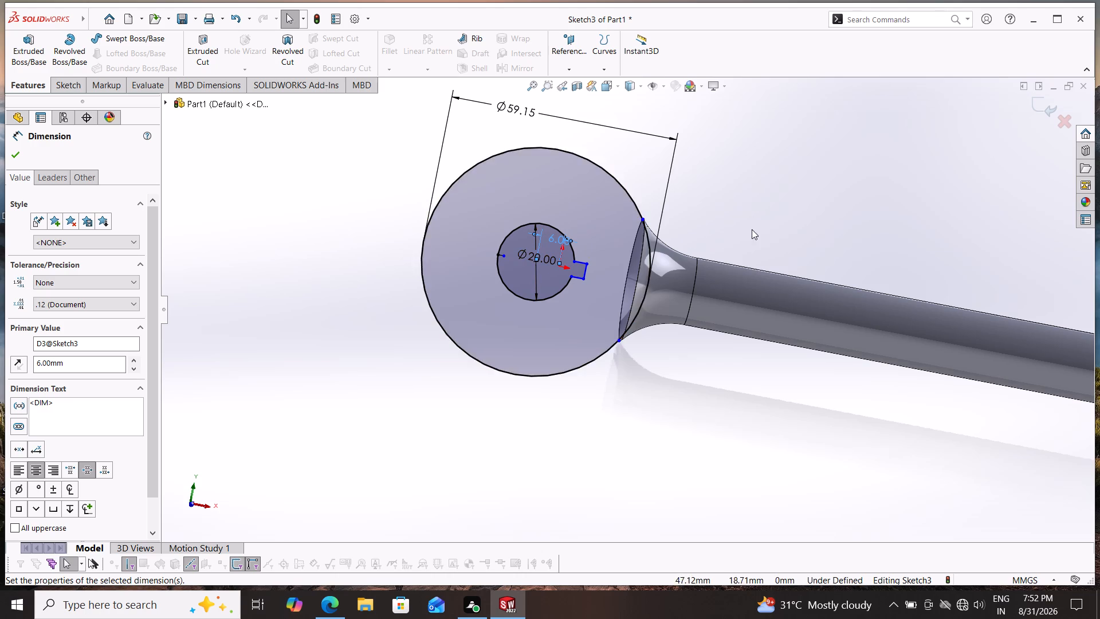
# Extrude the hub sketch's ring region around the keyed bore 35 mm mid-plane, merged with the arm.
pyautogui.click(17, 45)
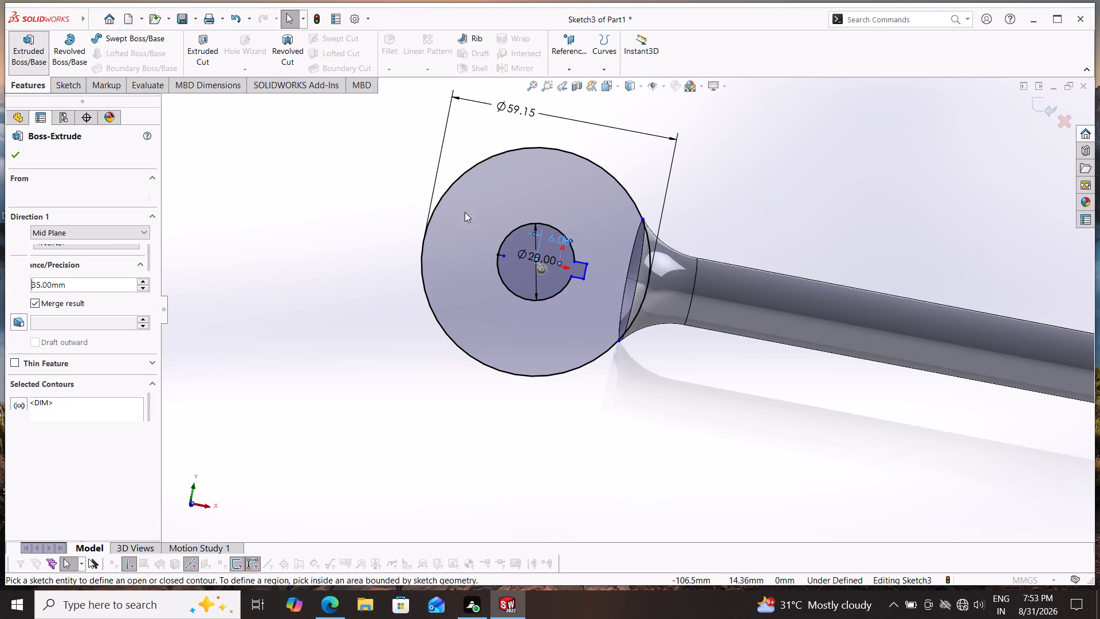
pyautogui.click(582, 192)
pyautogui.moveTo(803, 203); pyautogui.dragTo(773, 261, button='middle')
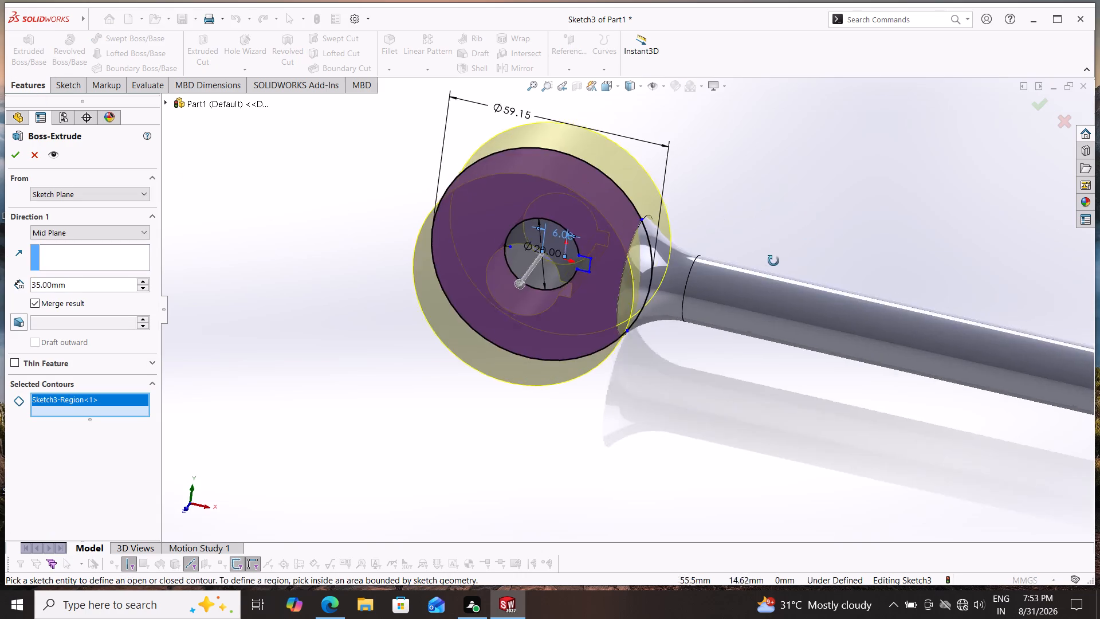
pyautogui.moveTo(773, 261); pyautogui.dragTo(761, 303, button='middle')
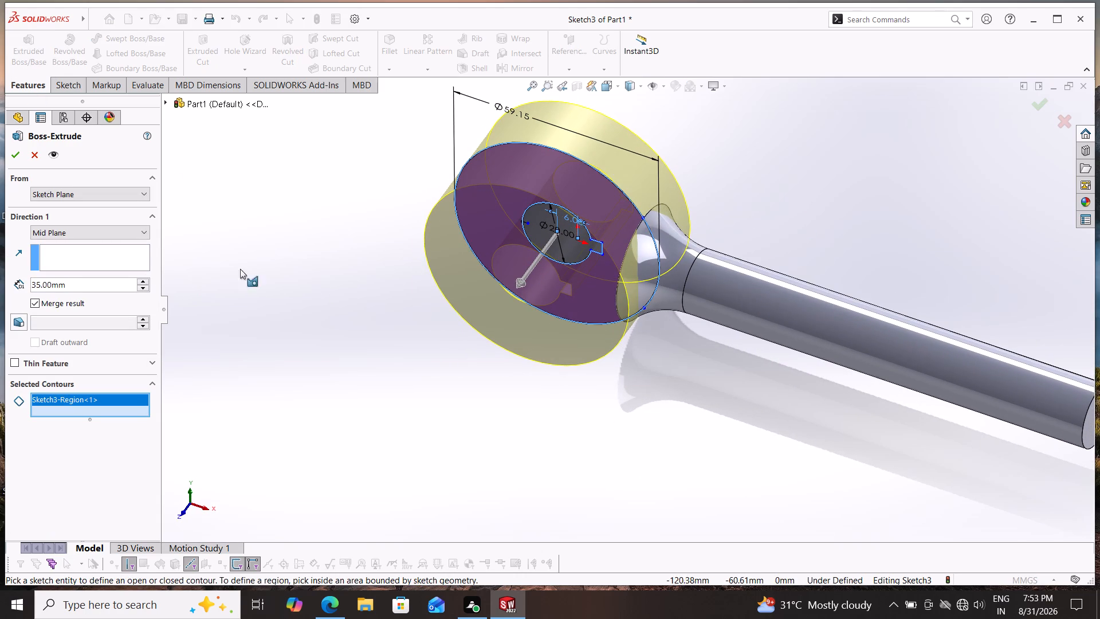
pyautogui.moveTo(715, 369); pyautogui.dragTo(670, 291, button='middle')
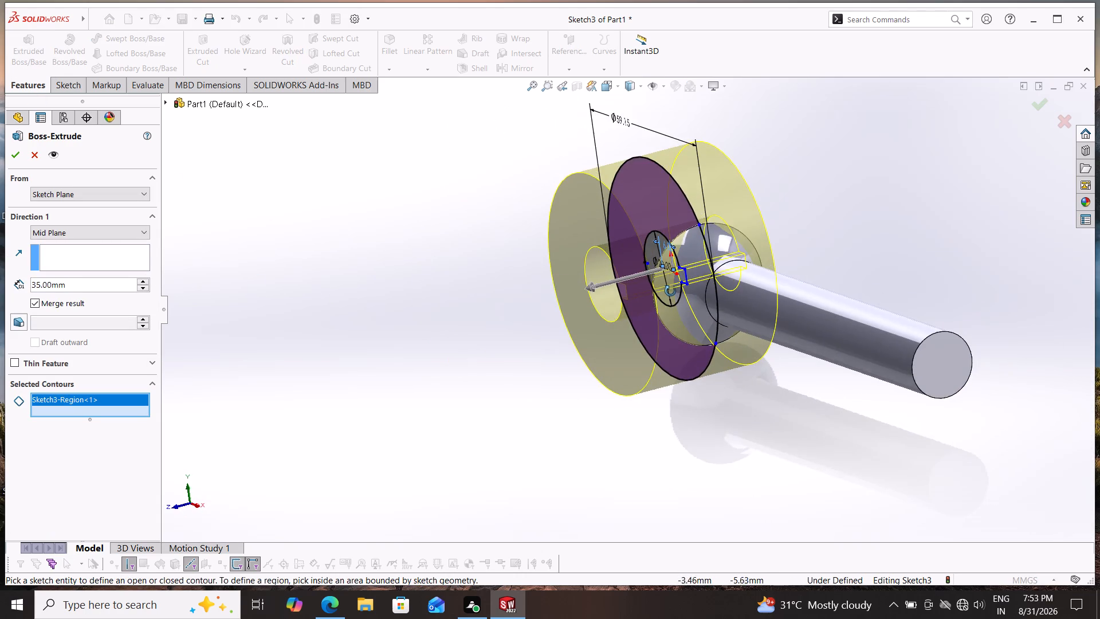
pyautogui.moveTo(670, 291); pyautogui.dragTo(754, 295, button='middle')
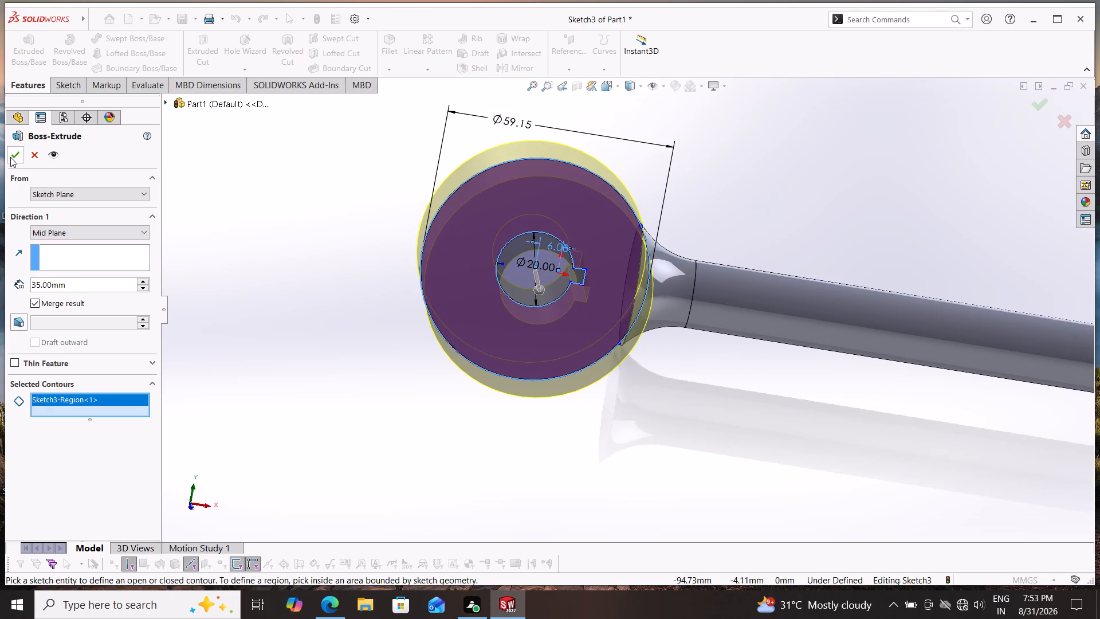
pyautogui.click(17, 151)
# On the Front Plane, sketch a horizontal construction line about 172 mm long from the origin past the arm's free end.
pyautogui.moveTo(763, 220); pyautogui.dragTo(733, 335, button='middle')
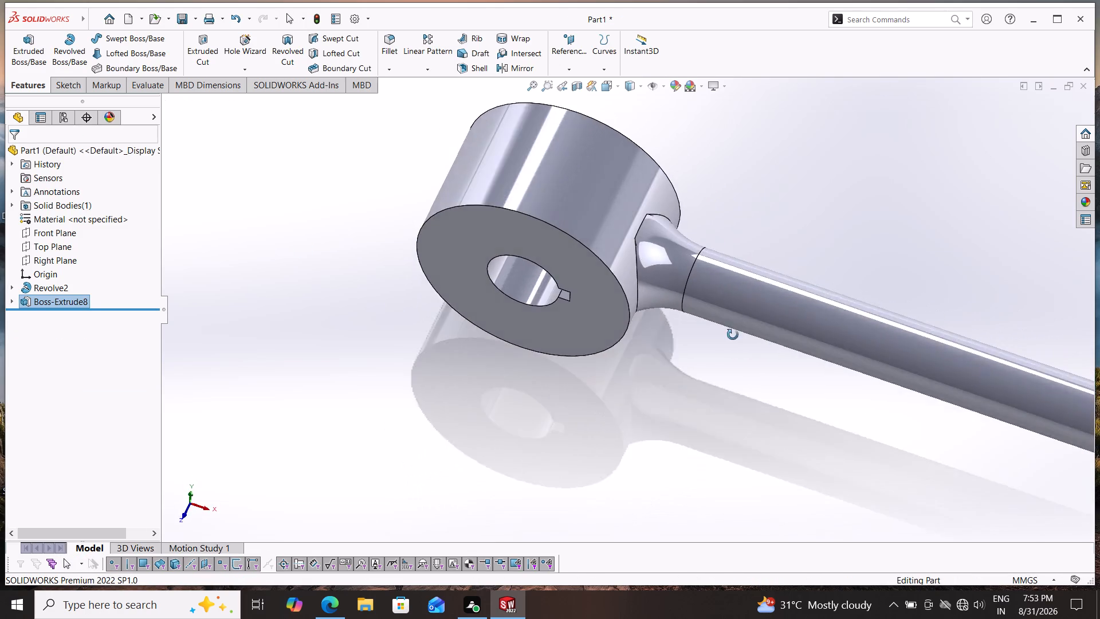
pyautogui.moveTo(733, 335); pyautogui.dragTo(735, 201, button='middle')
pyautogui.moveTo(690, 399); pyautogui.dragTo(690, 385, button='middle')
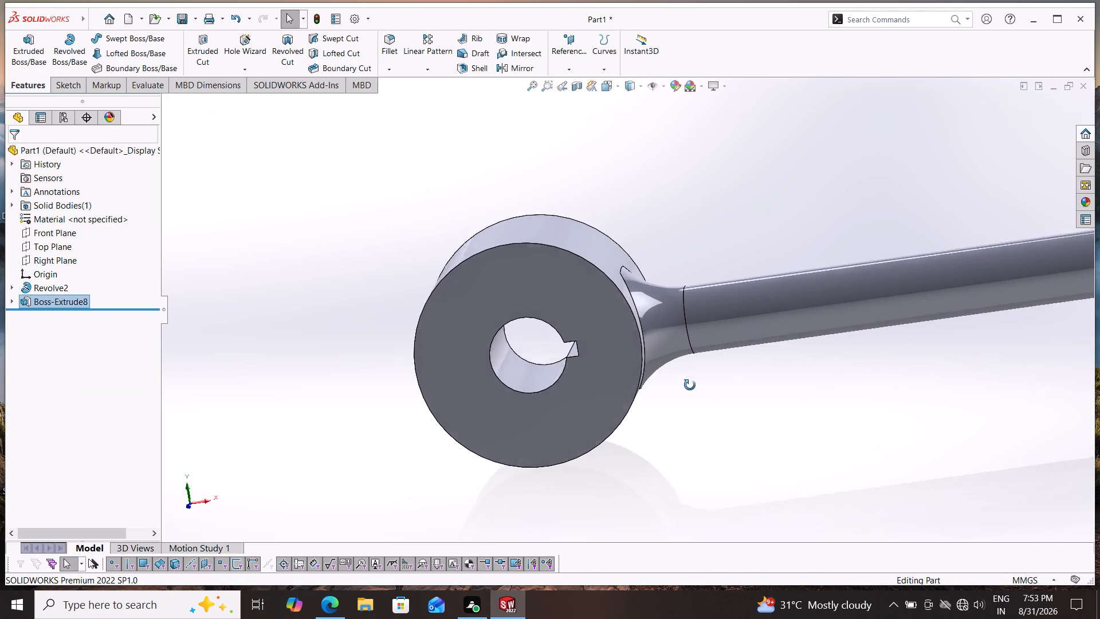
pyautogui.moveTo(690, 385); pyautogui.dragTo(690, 374, button='middle')
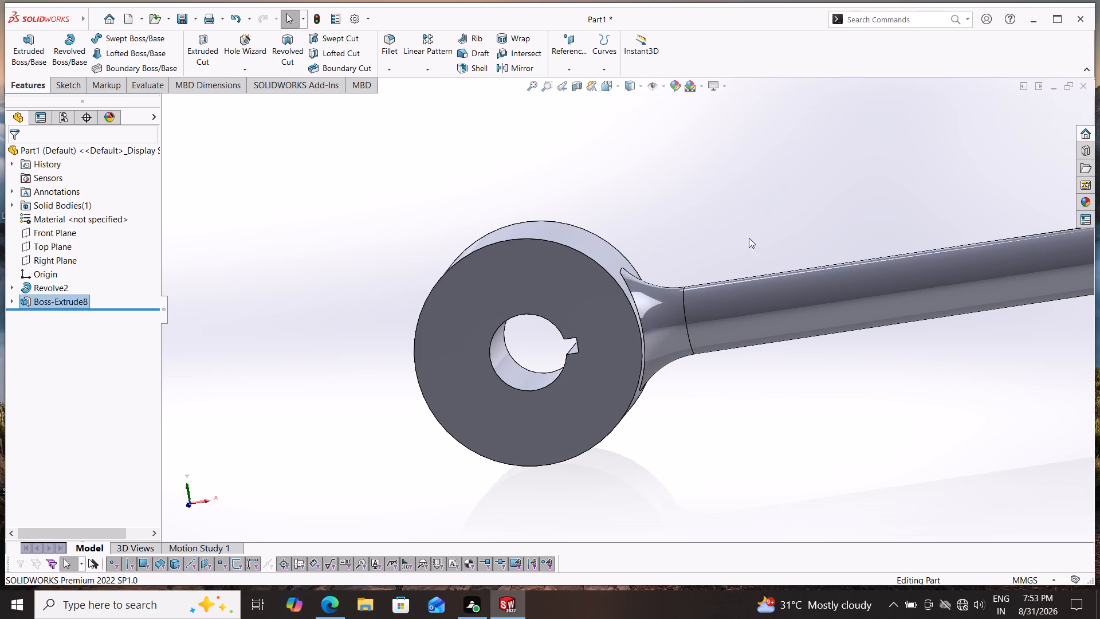
pyautogui.scroll(2, 753, 231)
pyautogui.moveTo(743, 249); pyautogui.dragTo(724, 399, button='middle')
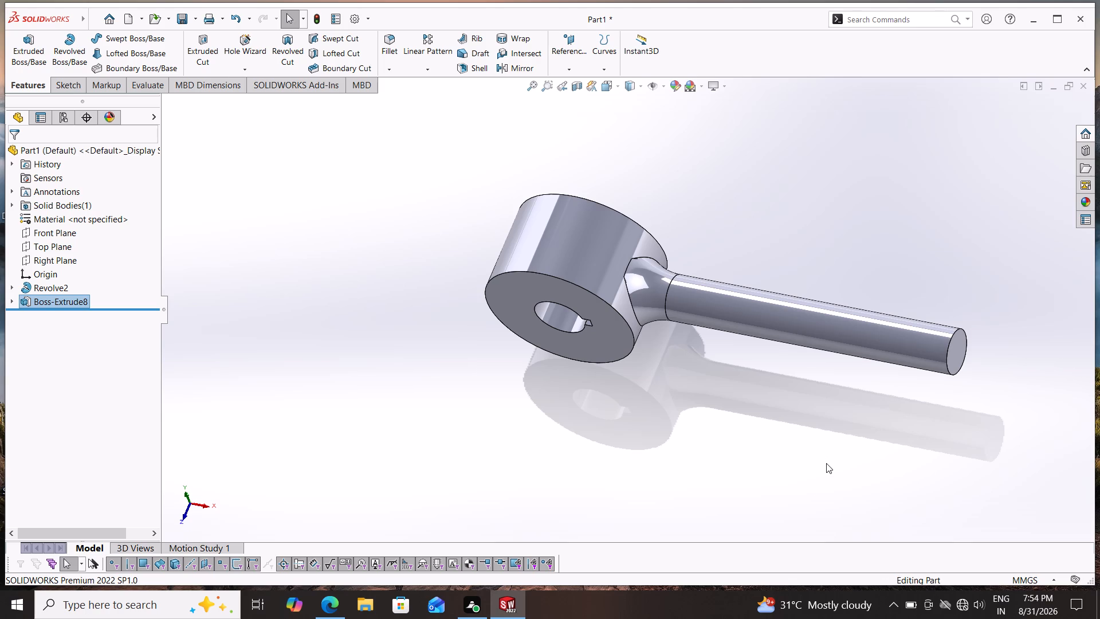
pyautogui.click(28, 234)
pyautogui.click(37, 216)
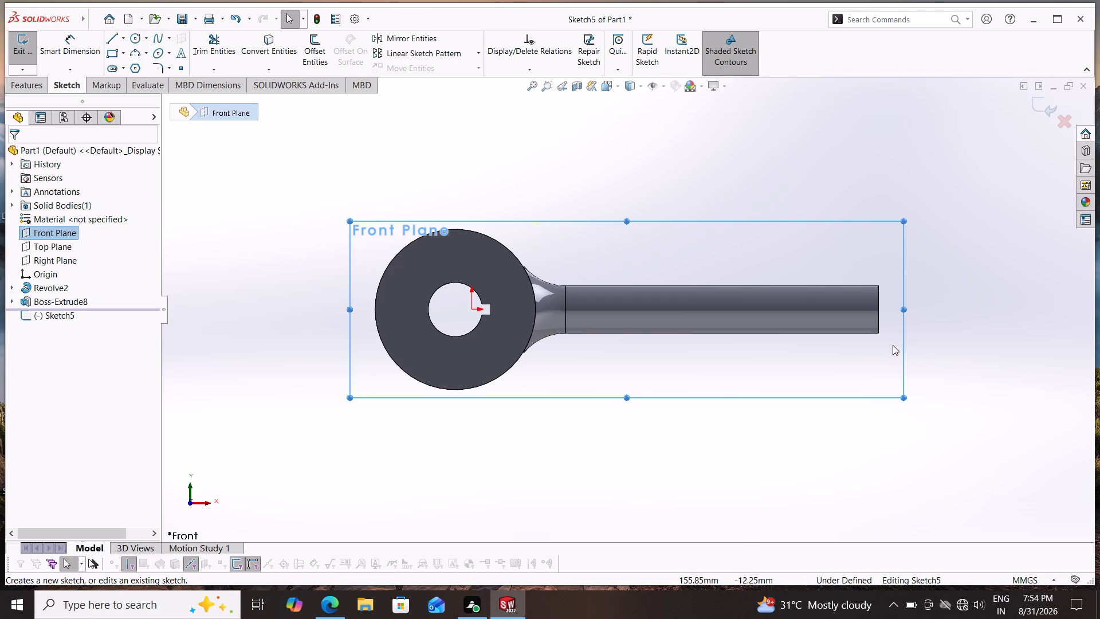
pyautogui.scroll(-2, 948, 344)
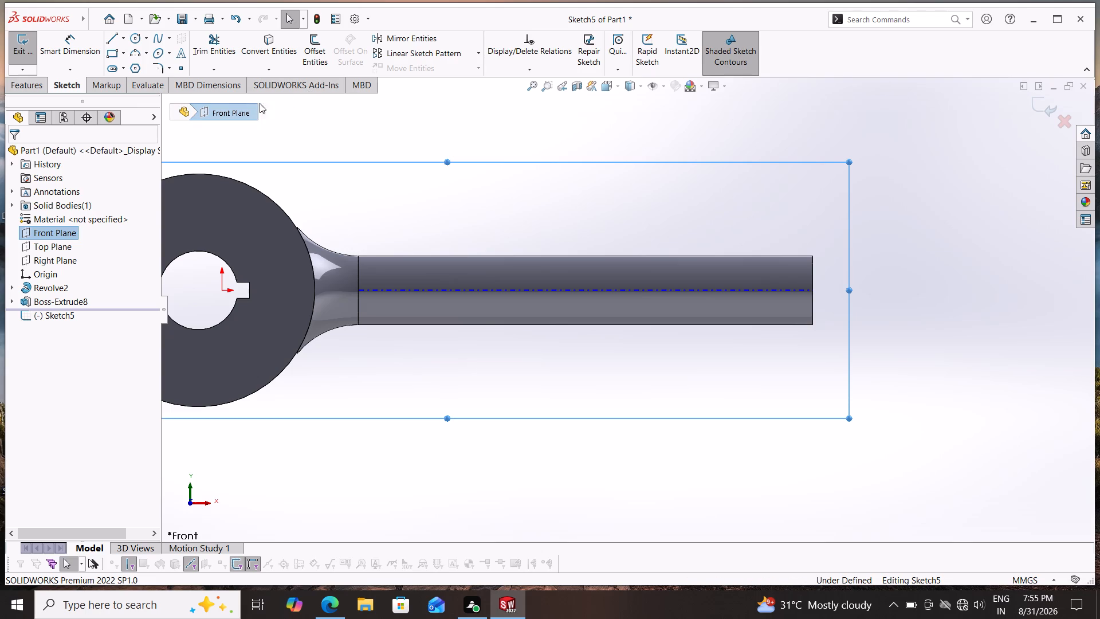
pyautogui.click(112, 37)
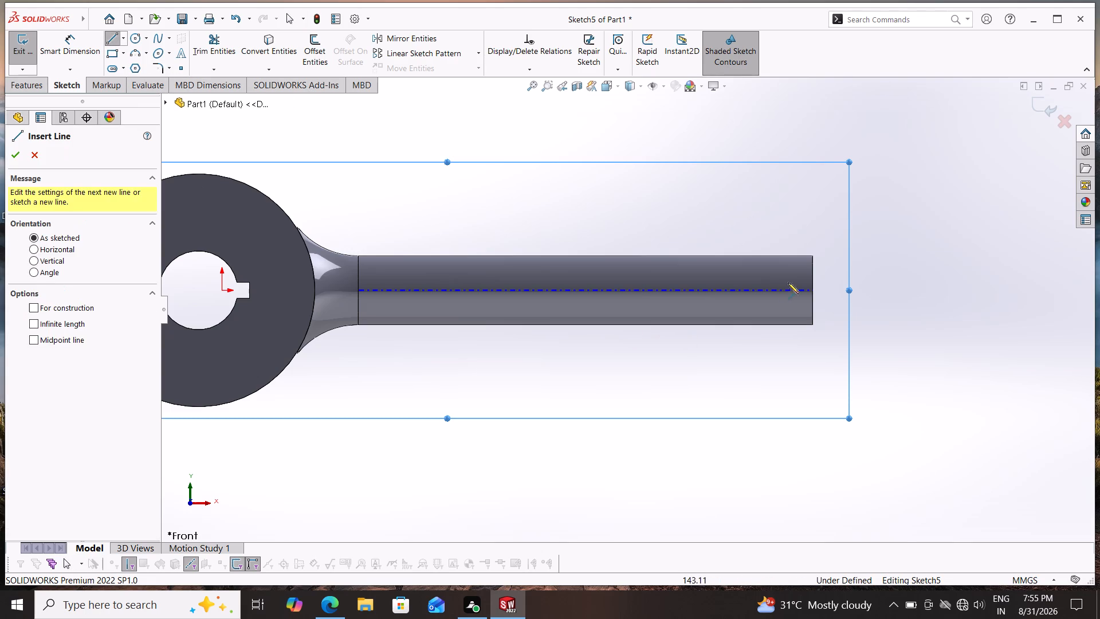
pyautogui.click(221, 289)
pyautogui.click(899, 293)
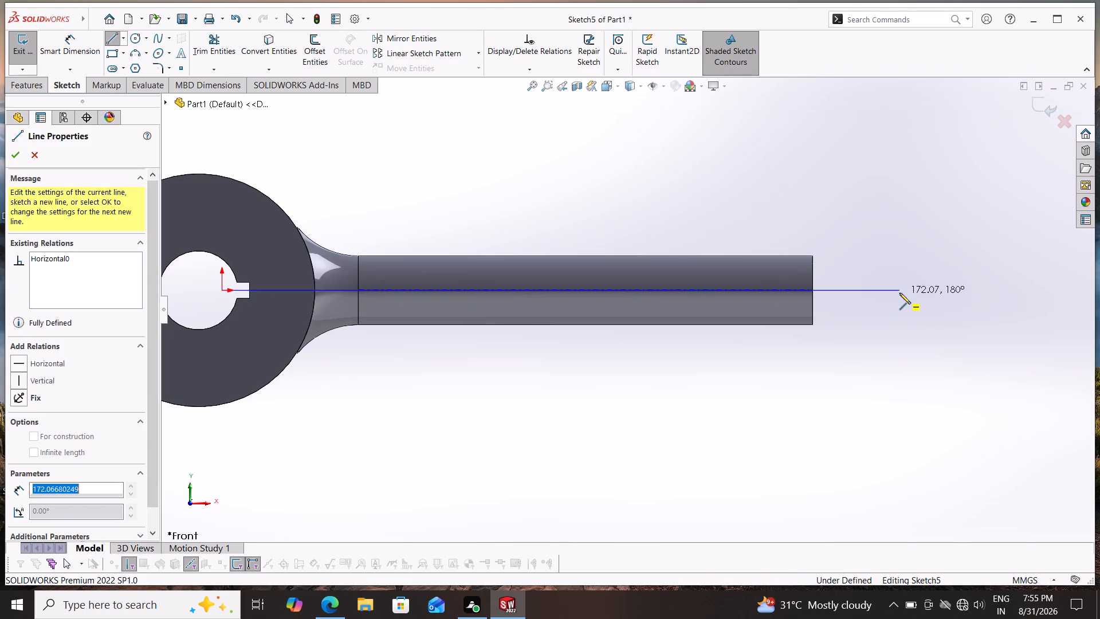
pyautogui.press('Escape')
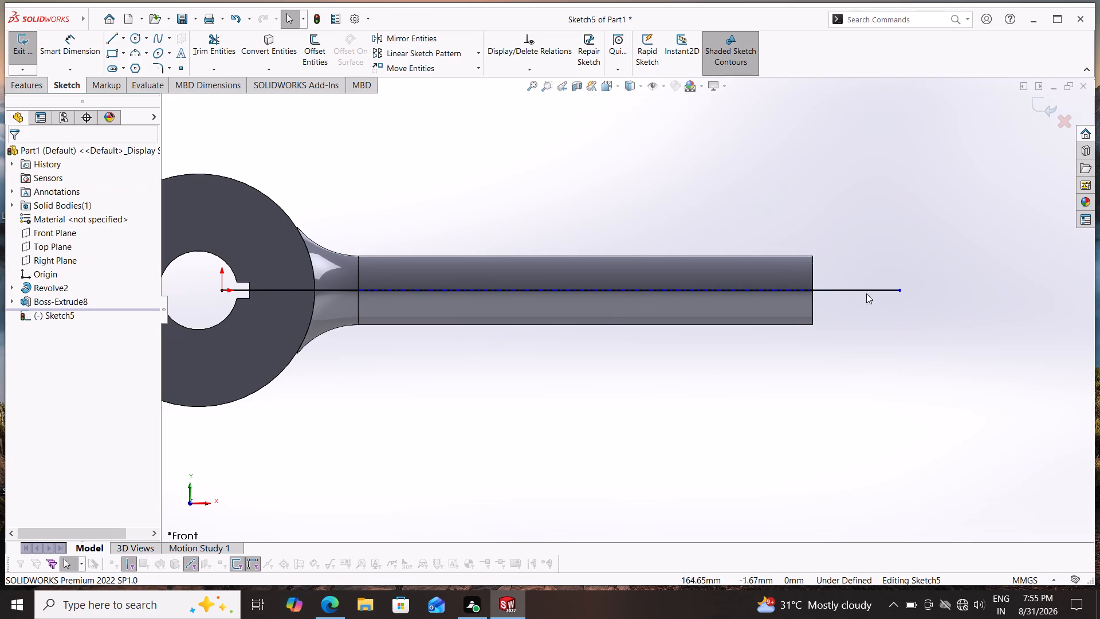
pyautogui.click(866, 292)
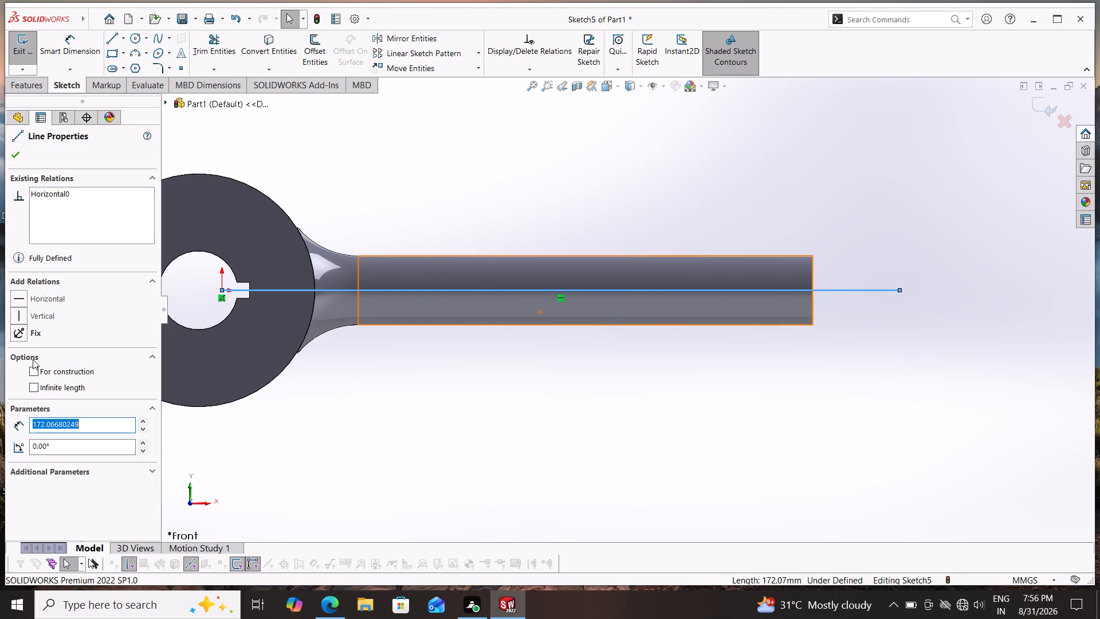
pyautogui.click(31, 371)
pyautogui.click(14, 155)
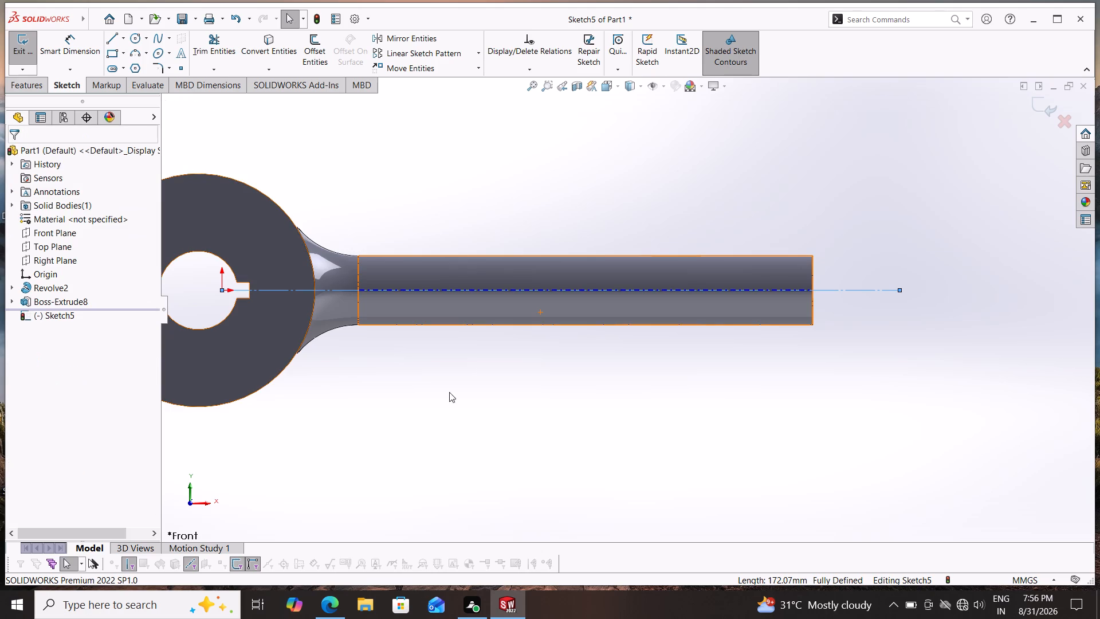
# Sketch two concentric circles centred on the construction line's free end, with radii of about 9.7 mm and 18.3 mm.
pyautogui.scroll(-2, 910, 306)
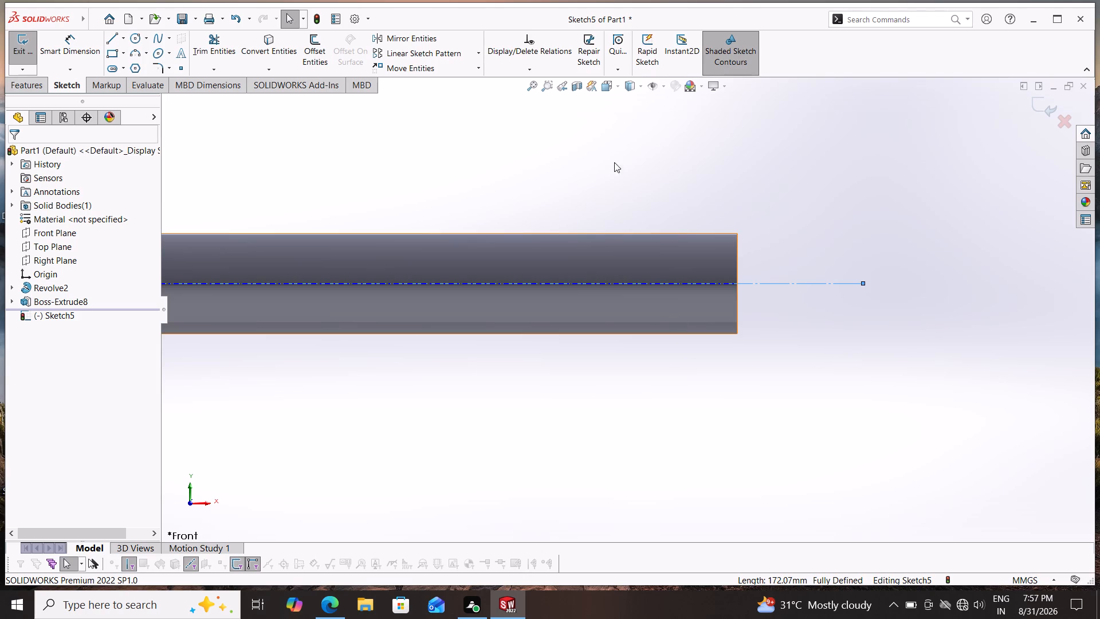
pyautogui.click(116, 36)
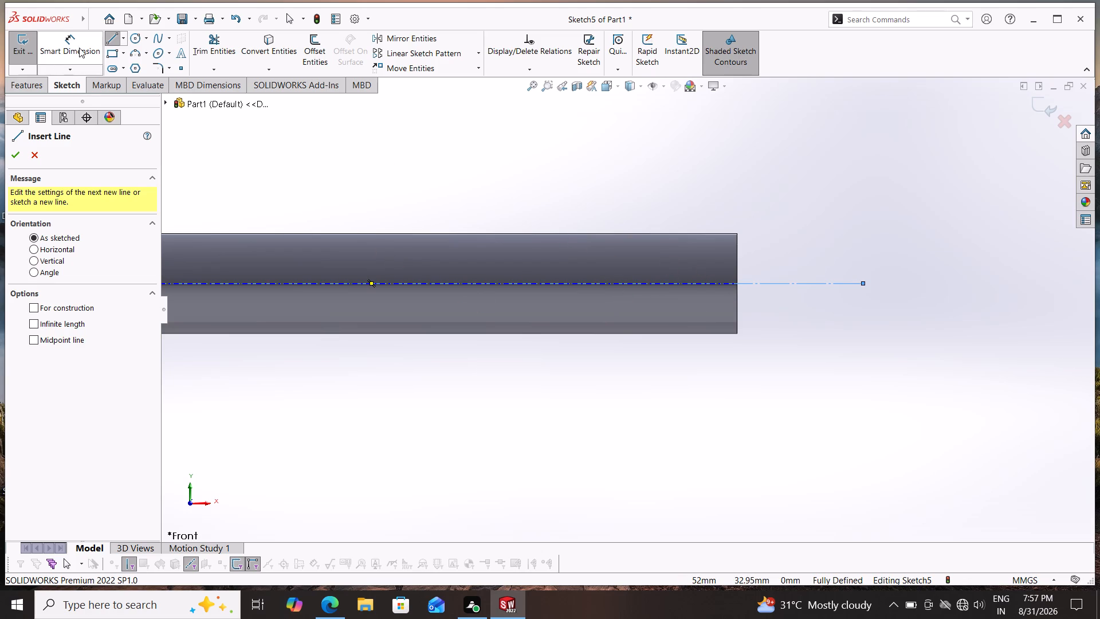
pyautogui.click(138, 37)
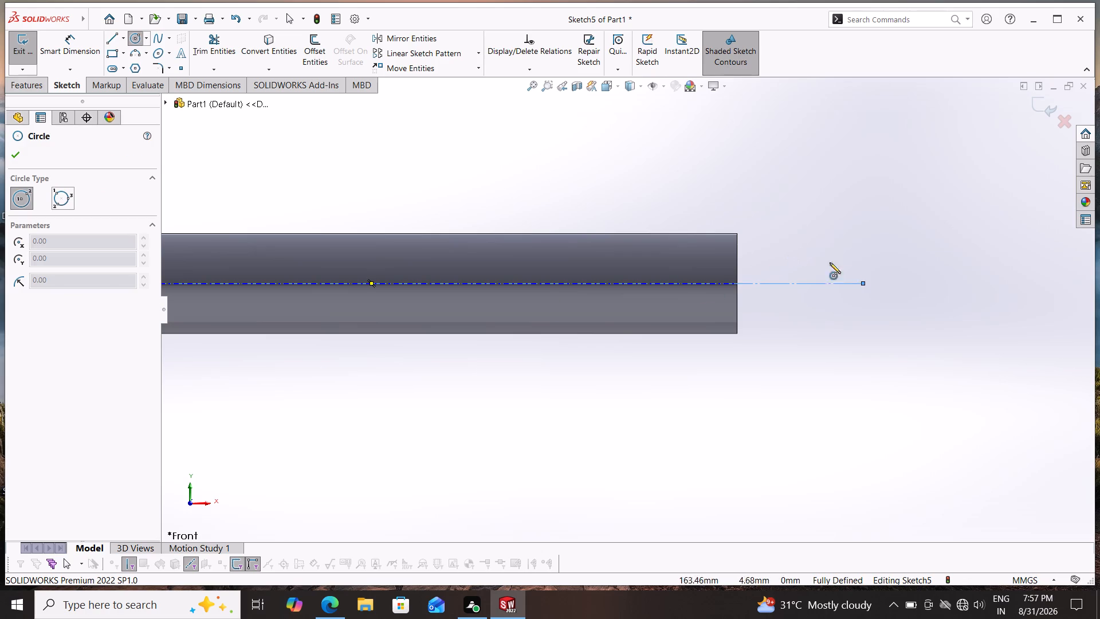
pyautogui.click(865, 285)
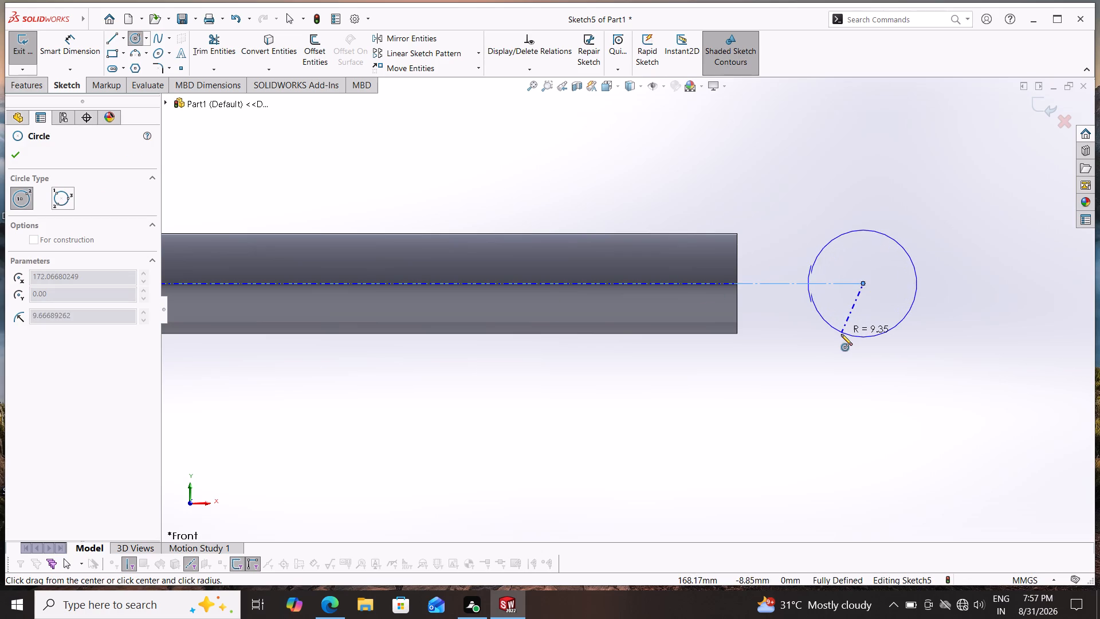
pyautogui.click(841, 334)
pyautogui.click(863, 284)
pyautogui.click(799, 366)
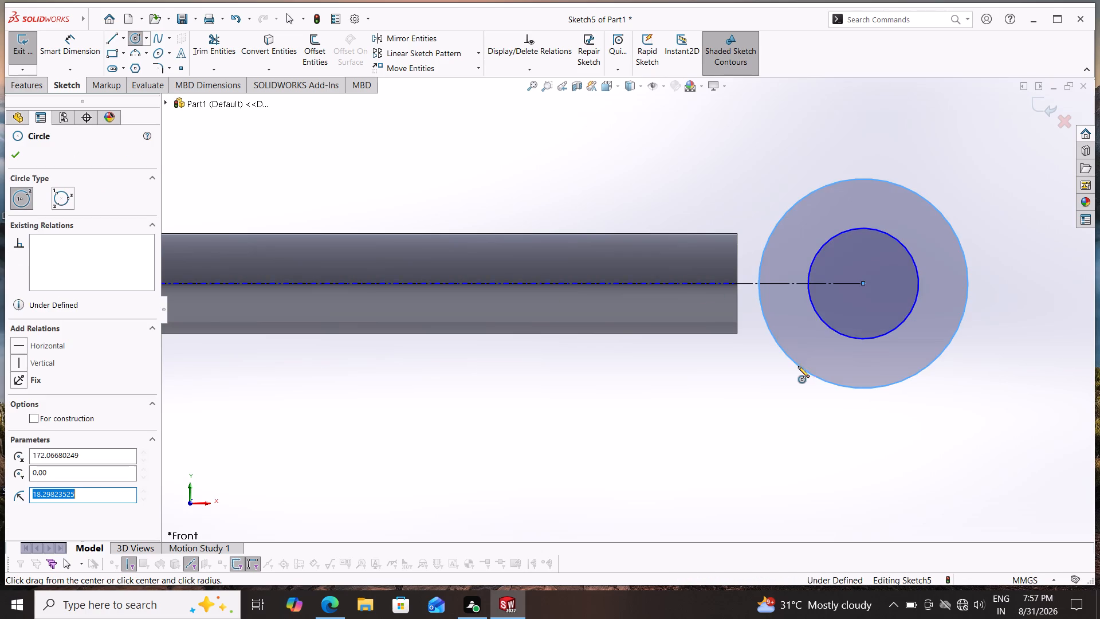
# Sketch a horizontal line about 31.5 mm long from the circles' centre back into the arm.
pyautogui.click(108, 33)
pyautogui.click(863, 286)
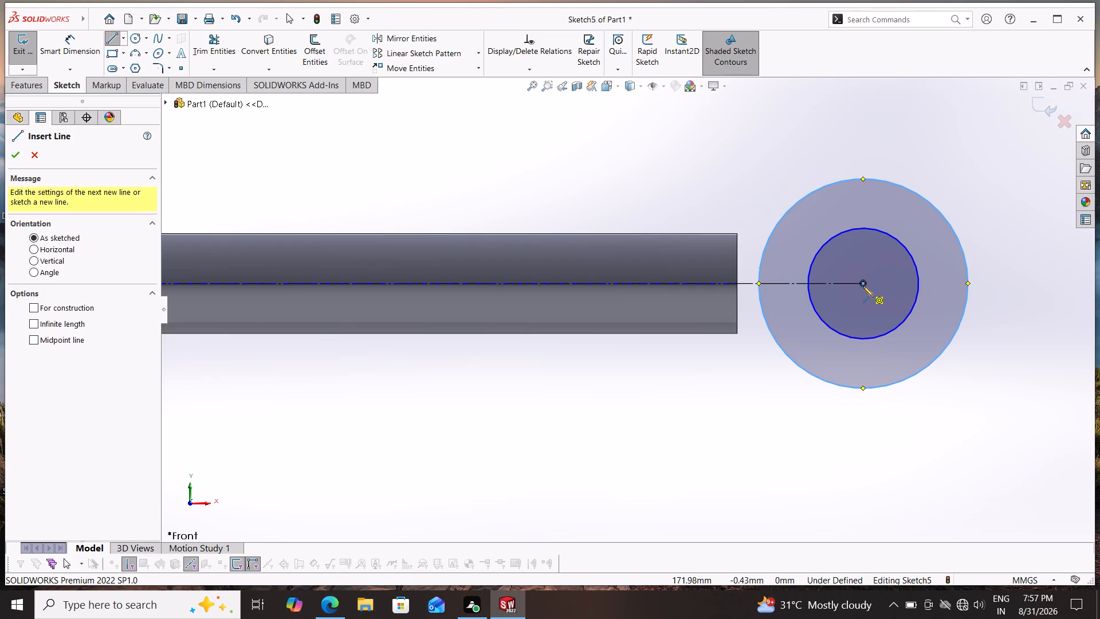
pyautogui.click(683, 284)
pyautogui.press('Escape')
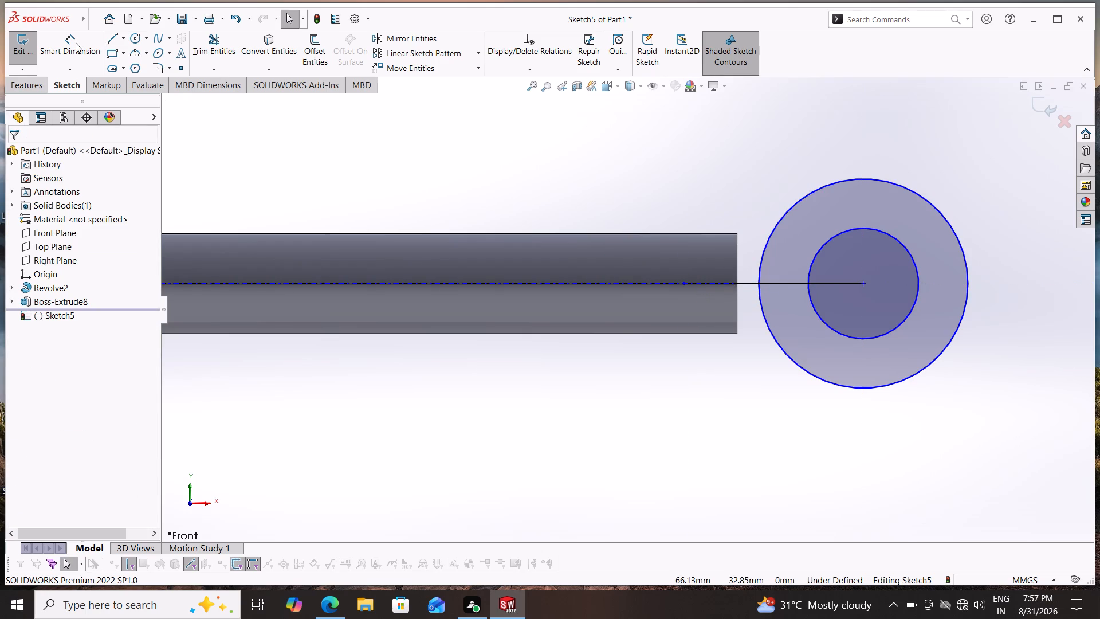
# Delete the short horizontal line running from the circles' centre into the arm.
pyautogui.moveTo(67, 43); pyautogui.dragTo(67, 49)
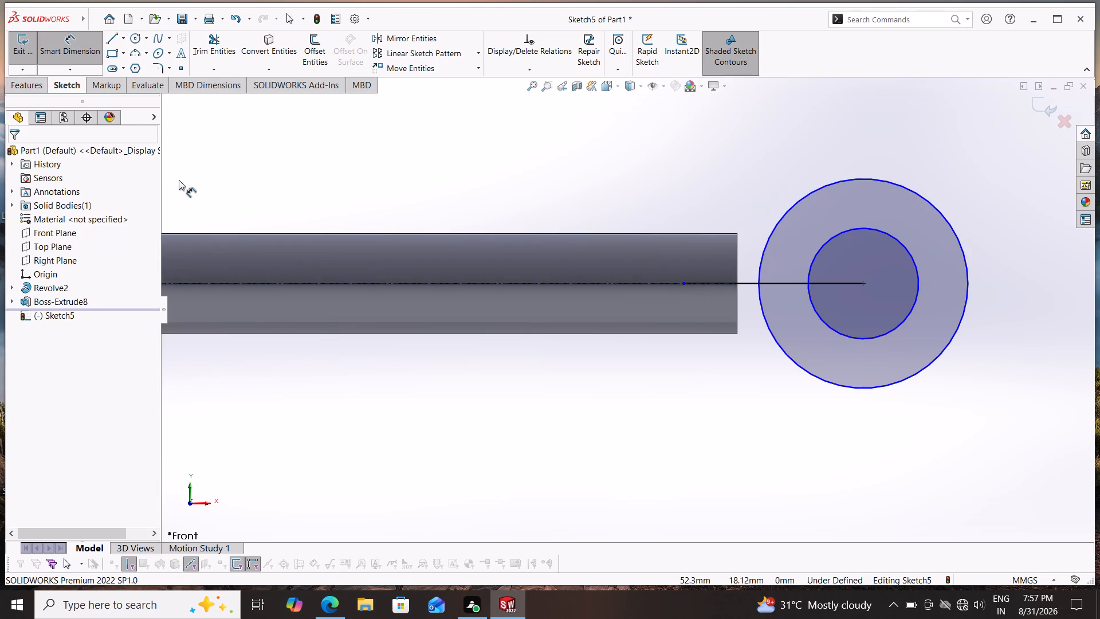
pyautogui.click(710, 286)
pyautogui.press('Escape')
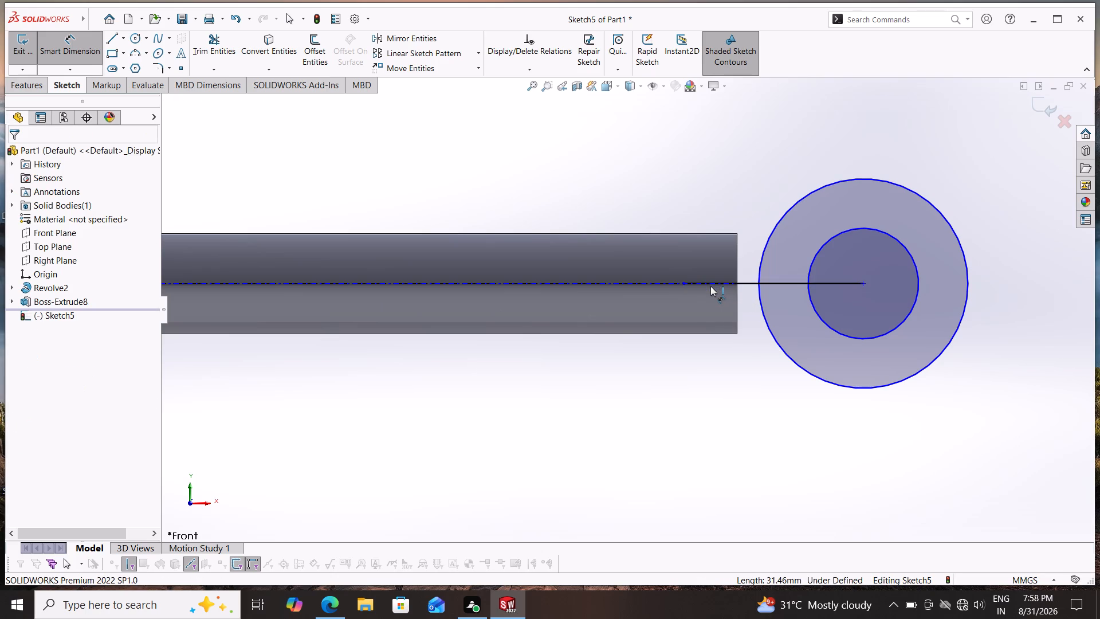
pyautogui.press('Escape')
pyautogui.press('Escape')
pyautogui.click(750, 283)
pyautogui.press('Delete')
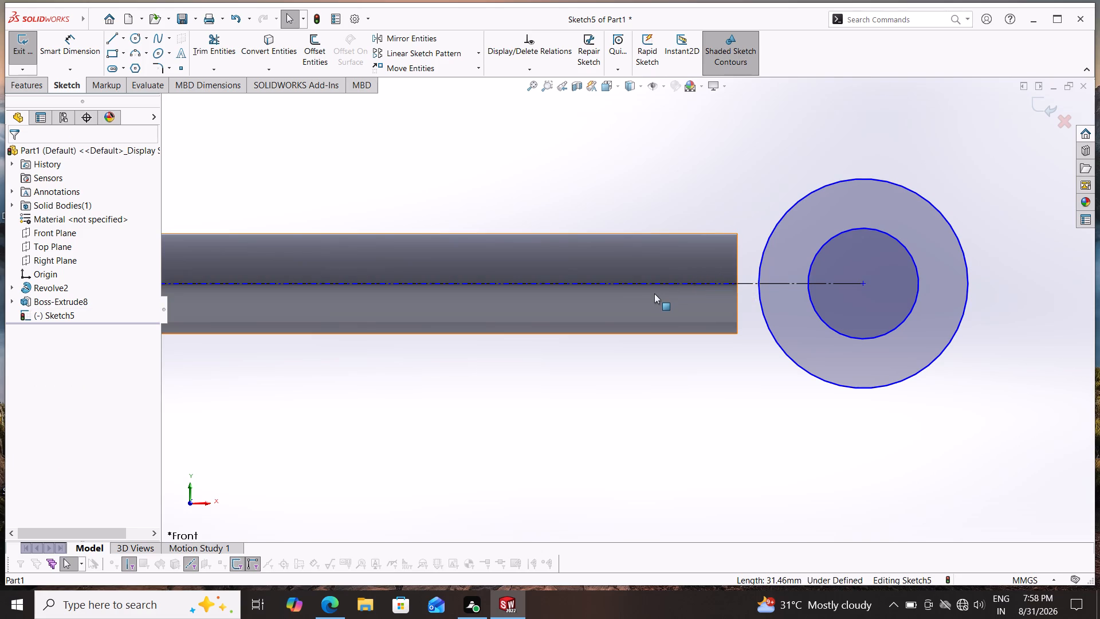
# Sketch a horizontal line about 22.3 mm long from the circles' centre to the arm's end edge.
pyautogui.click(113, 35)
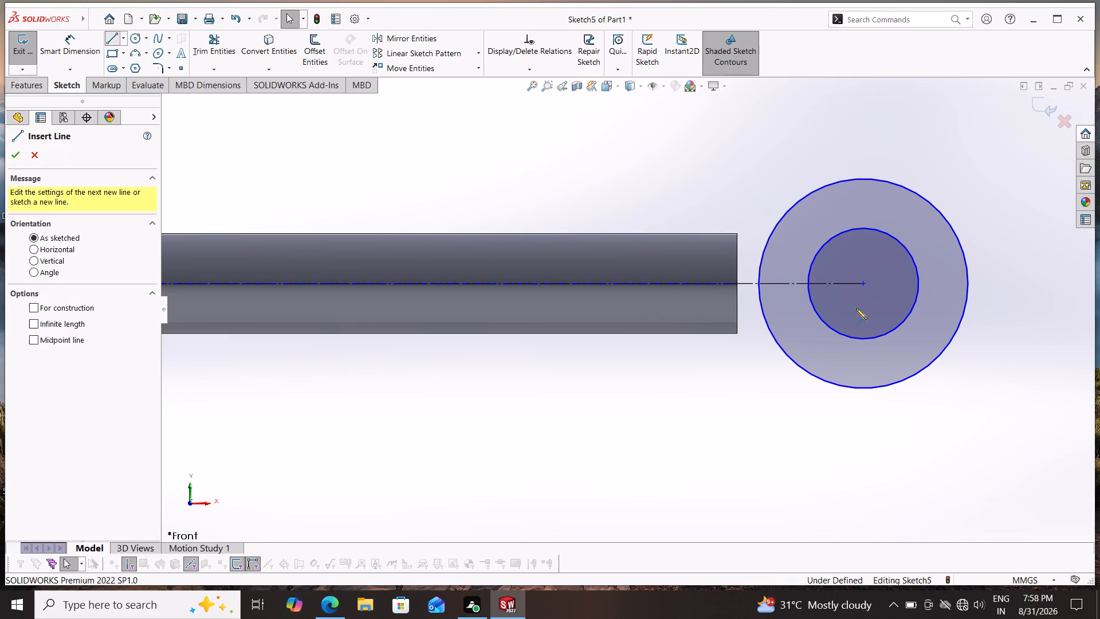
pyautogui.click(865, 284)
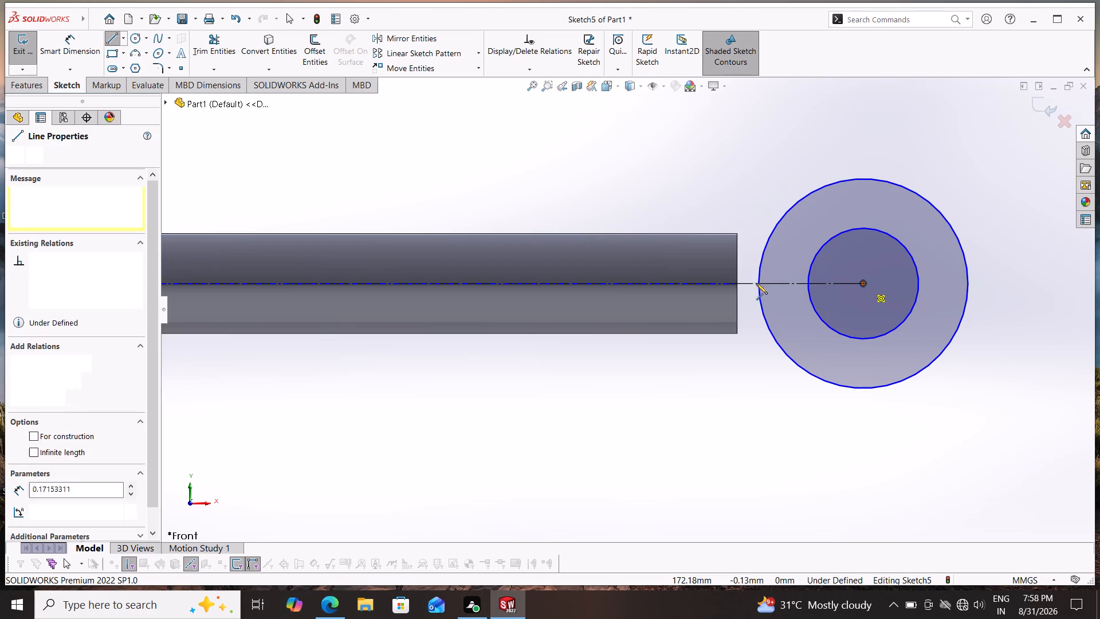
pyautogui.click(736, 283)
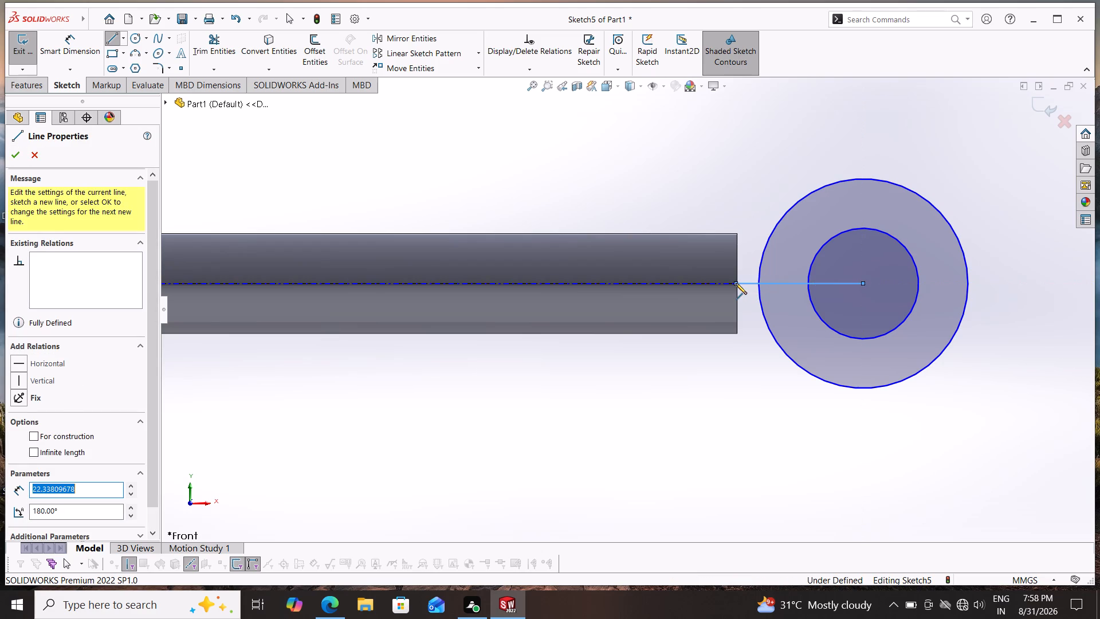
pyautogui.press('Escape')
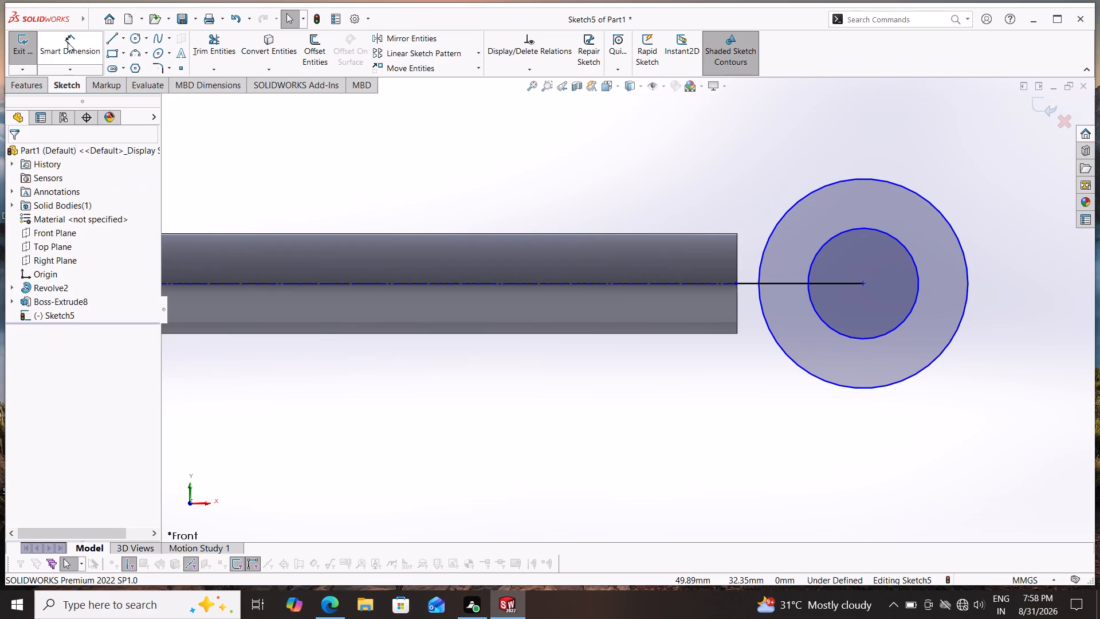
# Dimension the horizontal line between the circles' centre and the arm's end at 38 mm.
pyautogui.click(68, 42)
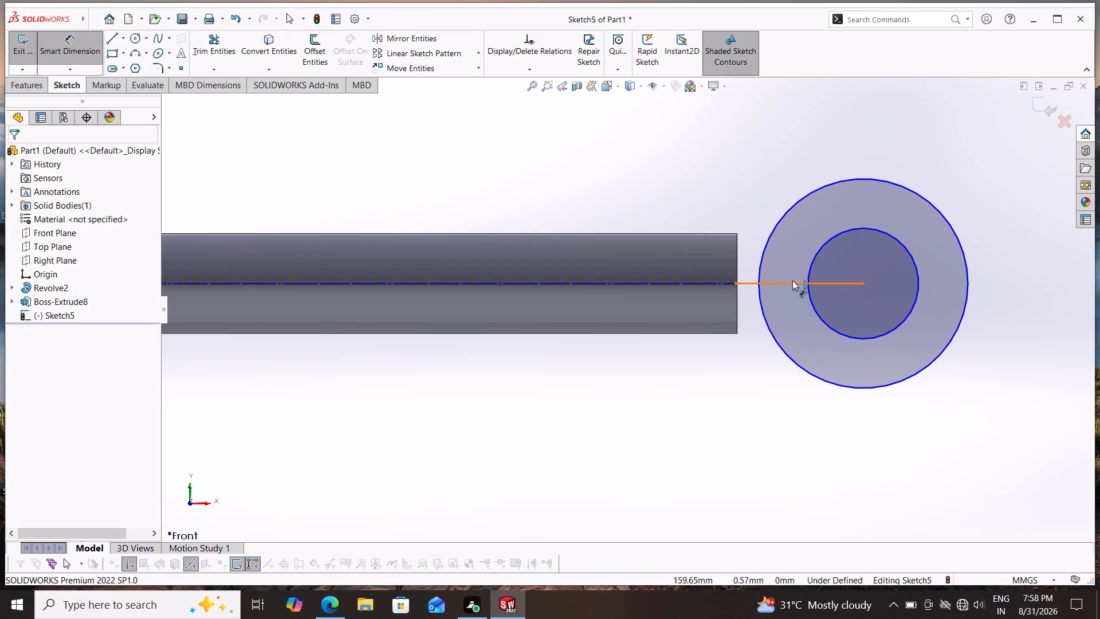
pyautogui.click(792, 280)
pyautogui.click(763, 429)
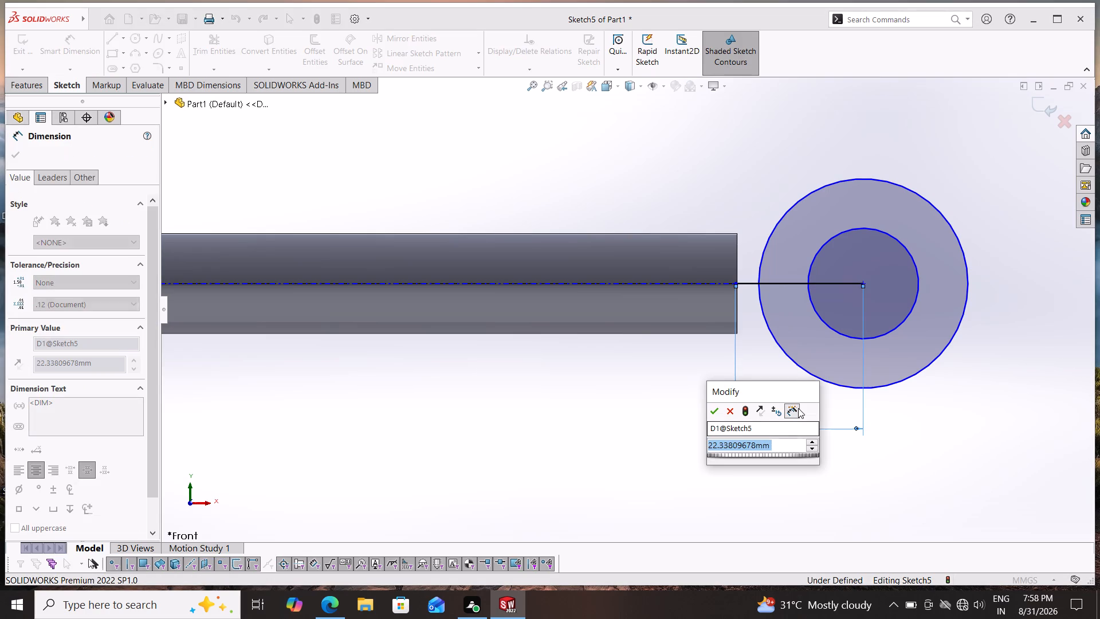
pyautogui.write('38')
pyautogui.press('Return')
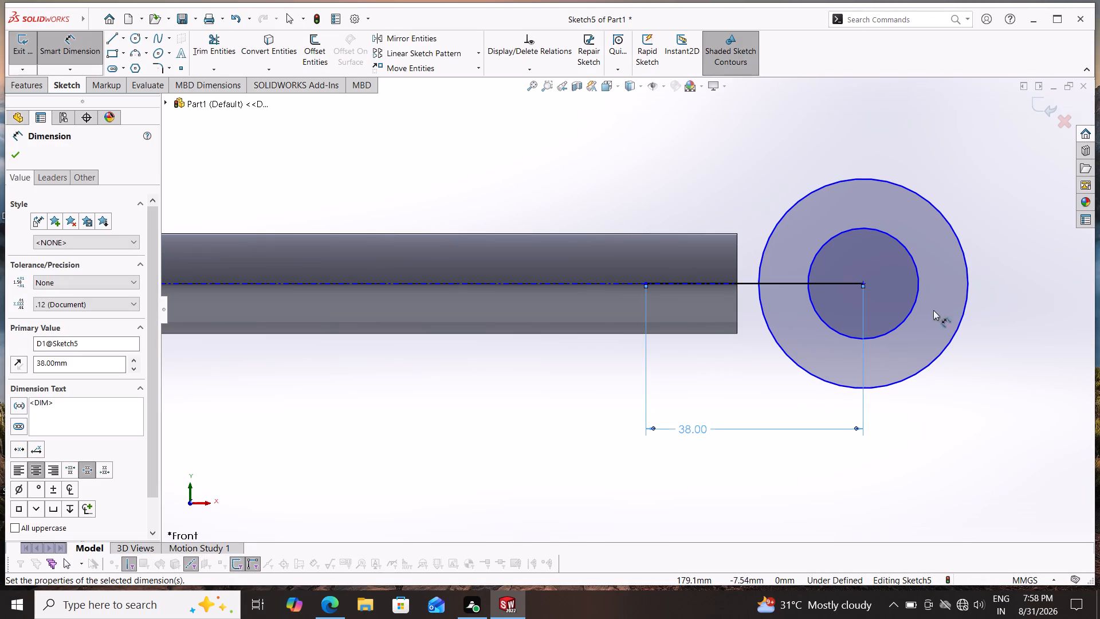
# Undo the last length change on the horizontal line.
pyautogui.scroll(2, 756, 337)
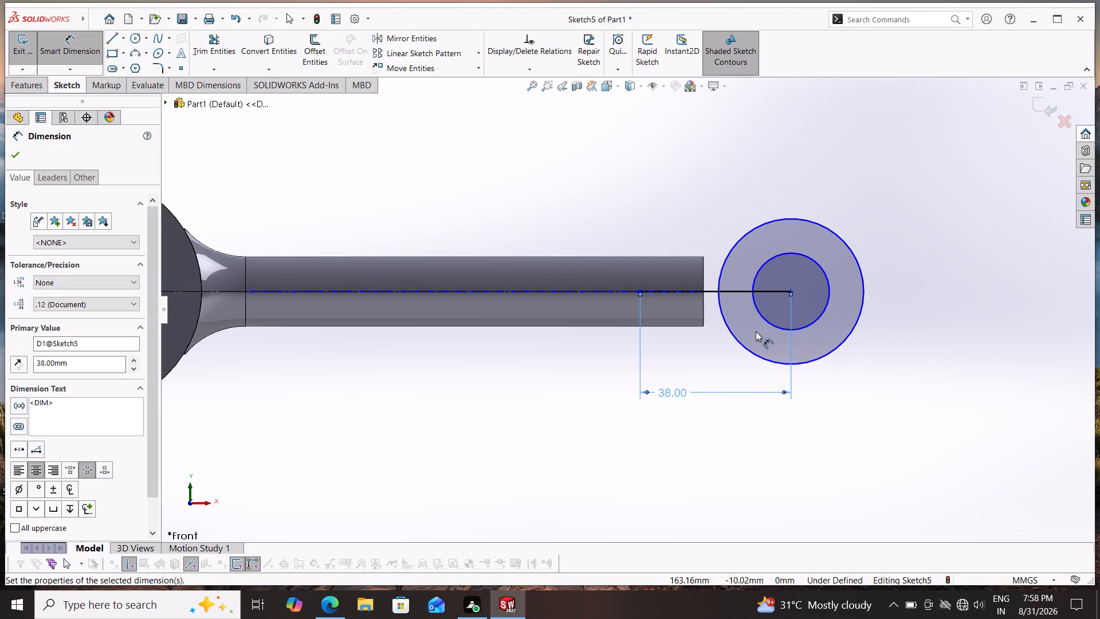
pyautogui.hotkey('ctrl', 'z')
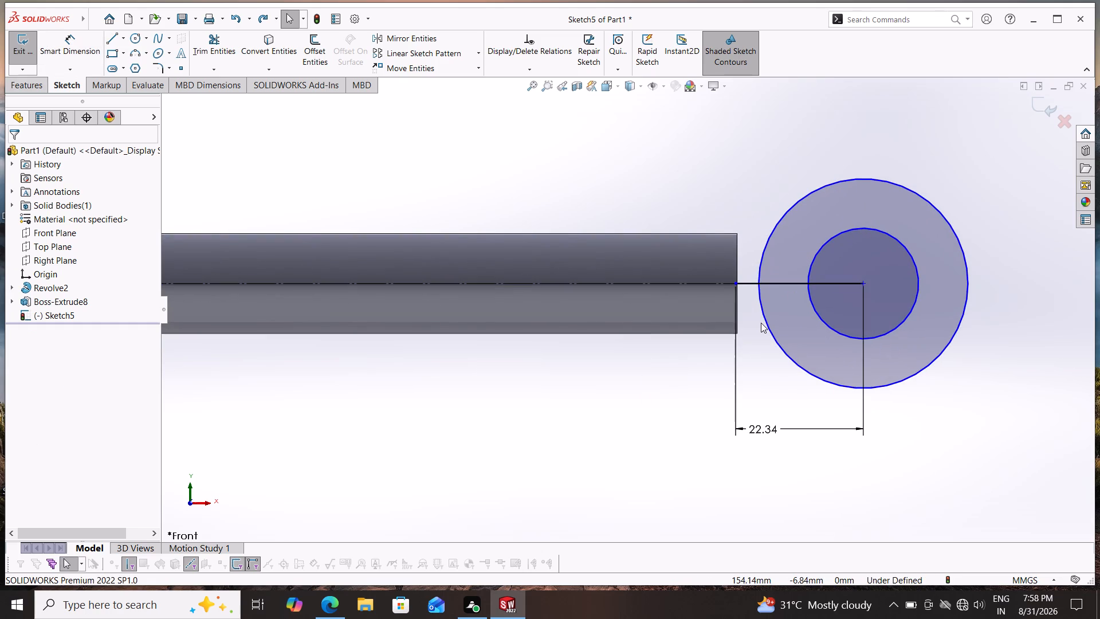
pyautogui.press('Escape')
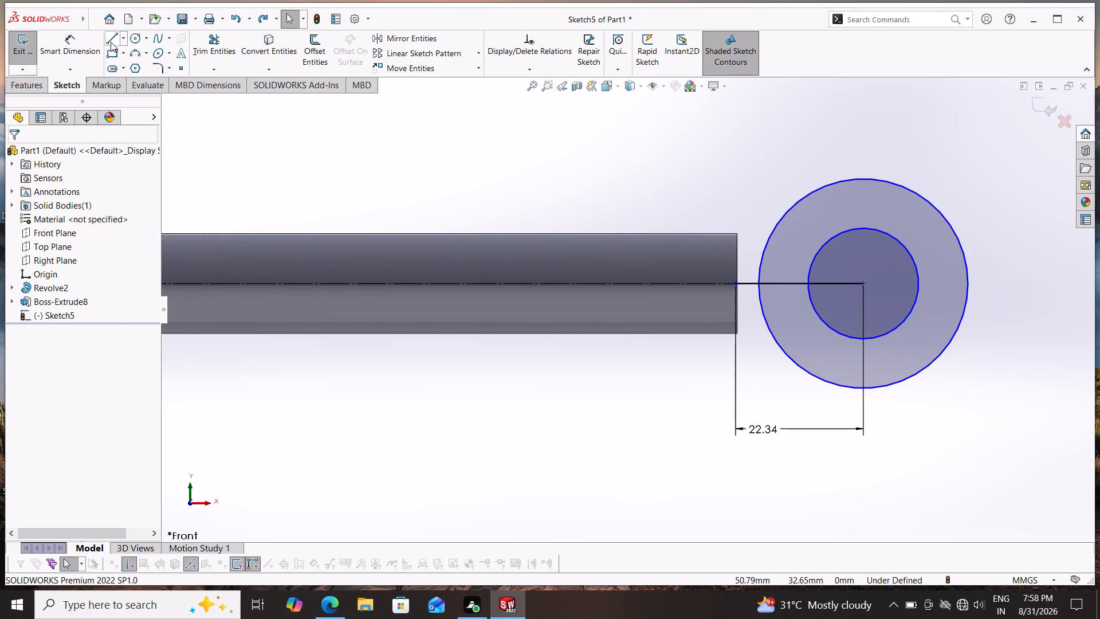
# Sketch a vertical line about 17.5 mm long along the arm's end edge, from its upper corner to its lower corner.
pyautogui.click(111, 42)
pyautogui.click(738, 234)
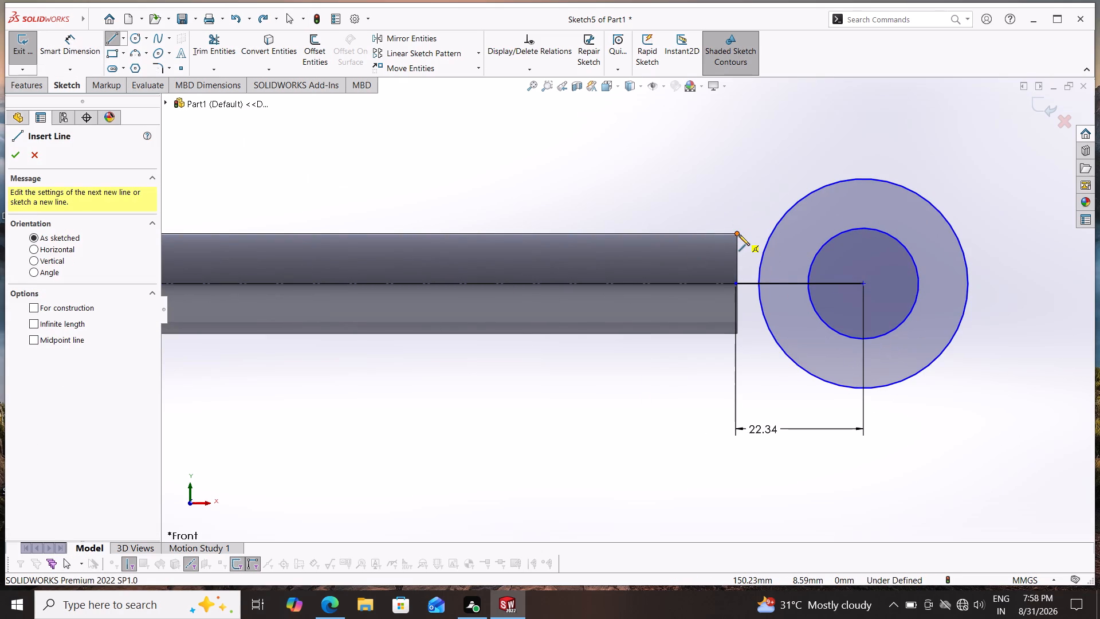
pyautogui.click(737, 332)
pyautogui.press('Escape')
pyautogui.press('`')
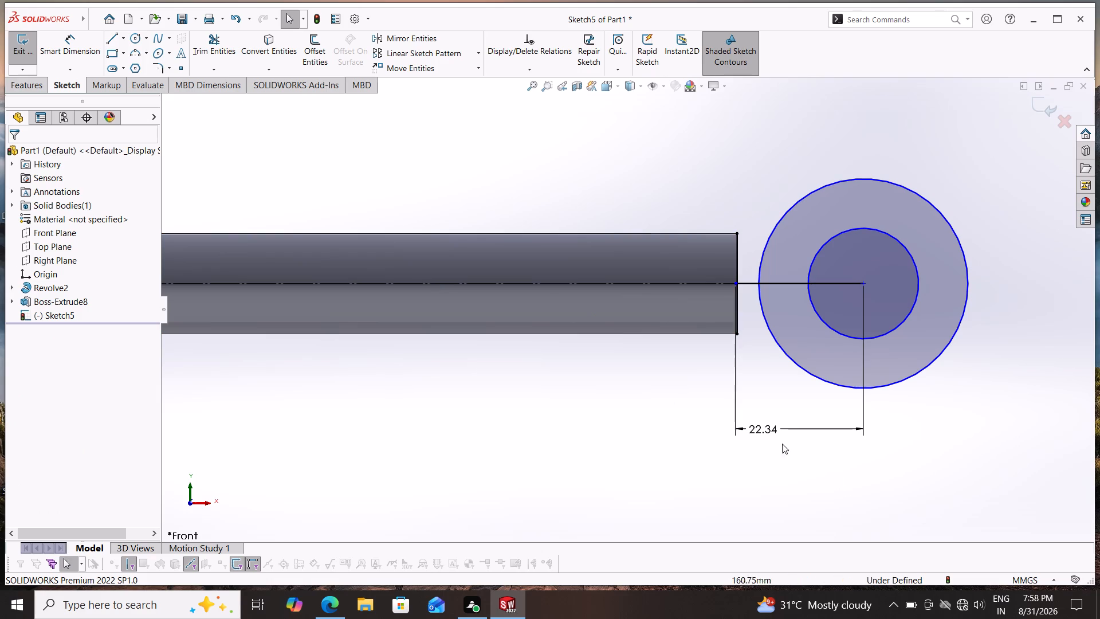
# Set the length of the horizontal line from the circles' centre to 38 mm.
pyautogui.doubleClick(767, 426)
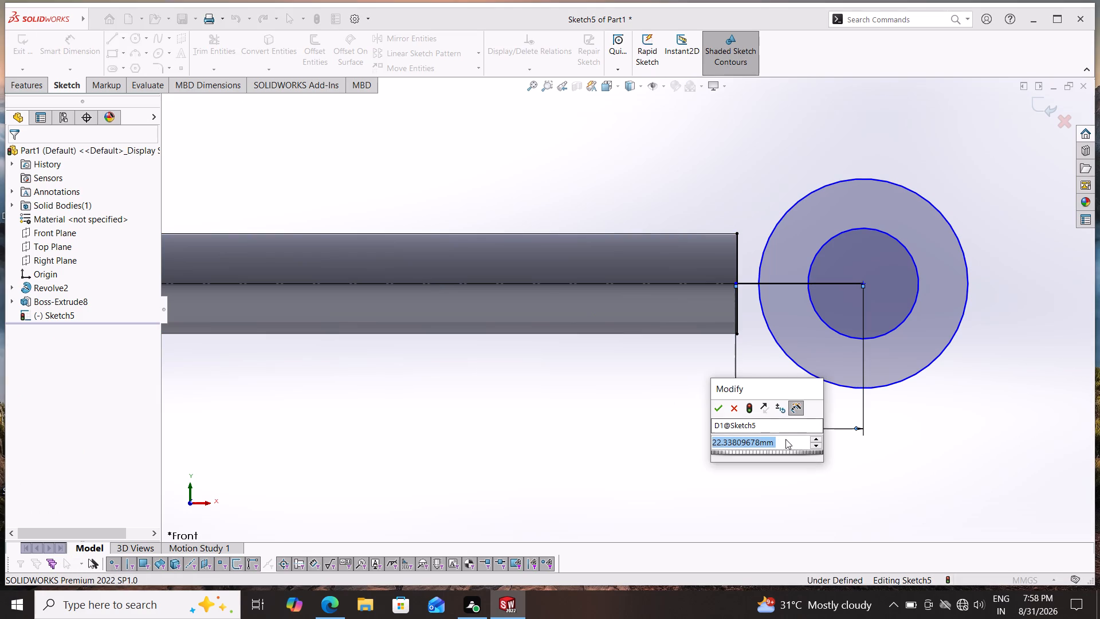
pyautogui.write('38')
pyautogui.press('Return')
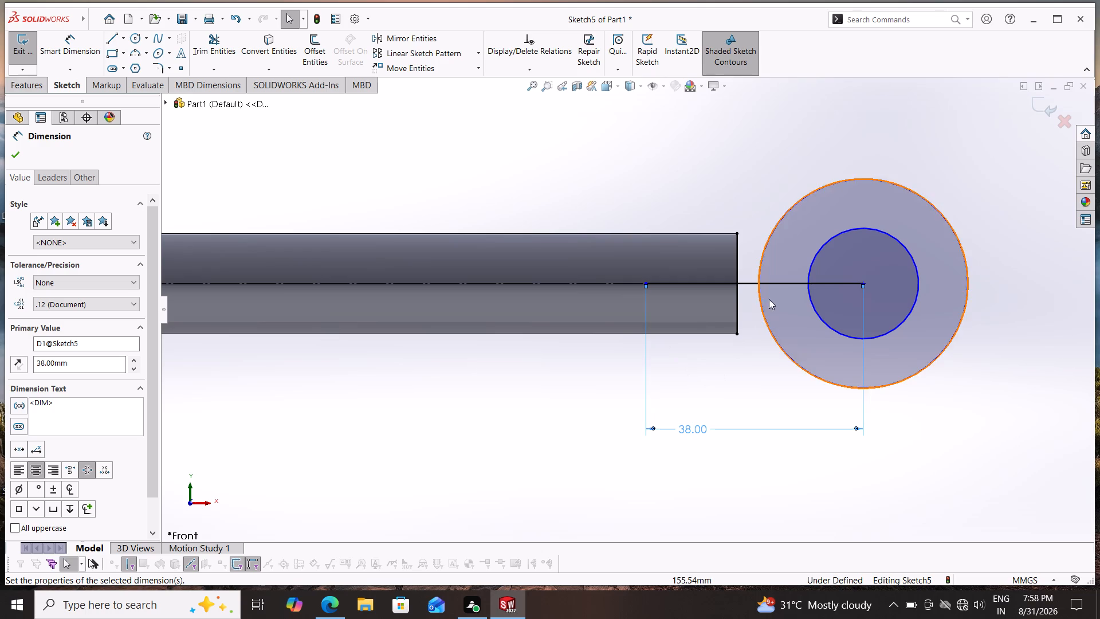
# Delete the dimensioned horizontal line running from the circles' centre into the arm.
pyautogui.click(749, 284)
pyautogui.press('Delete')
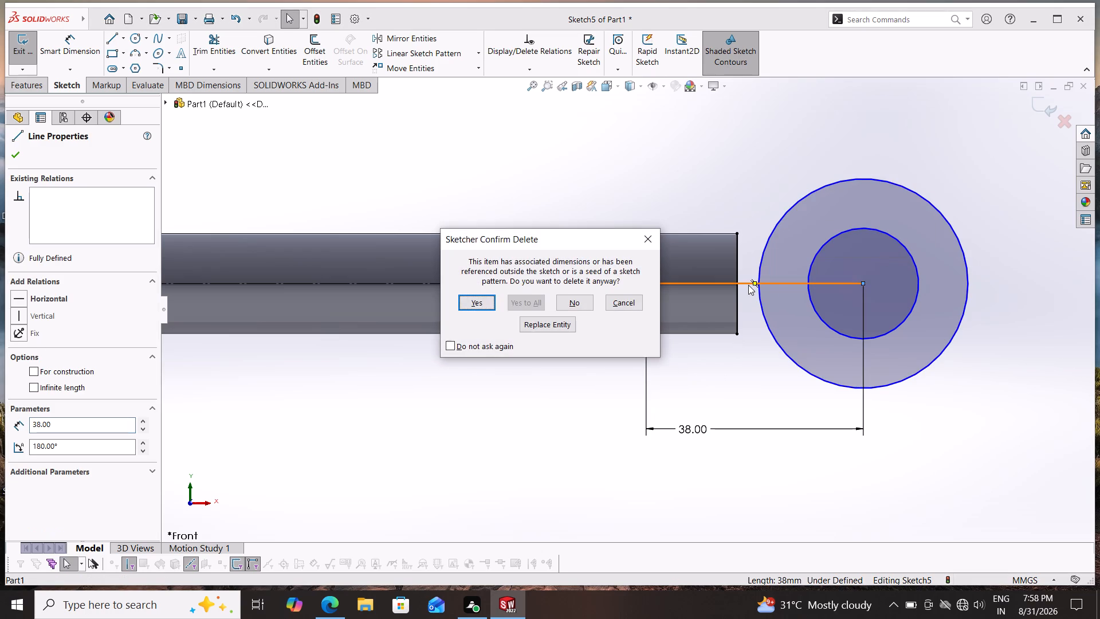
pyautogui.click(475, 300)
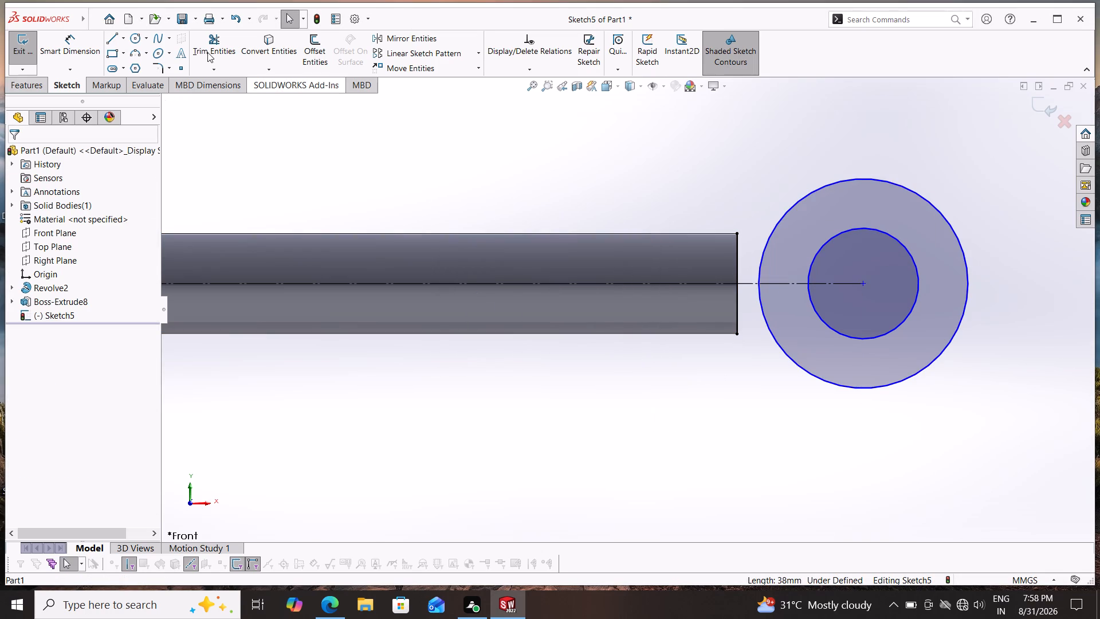
# Sketch a horizontal line about 22 mm long from the midpoint of the arm-end vertical line to the circles' centre.
pyautogui.click(105, 36)
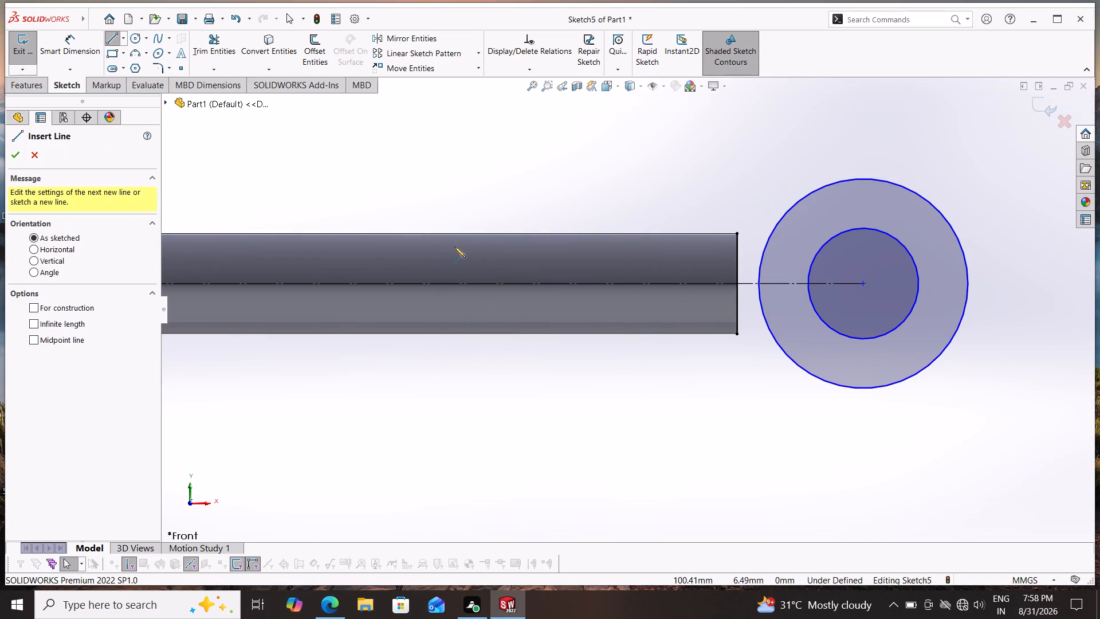
pyautogui.scroll(-1, 848, 253)
pyautogui.scroll(-2, 749, 300)
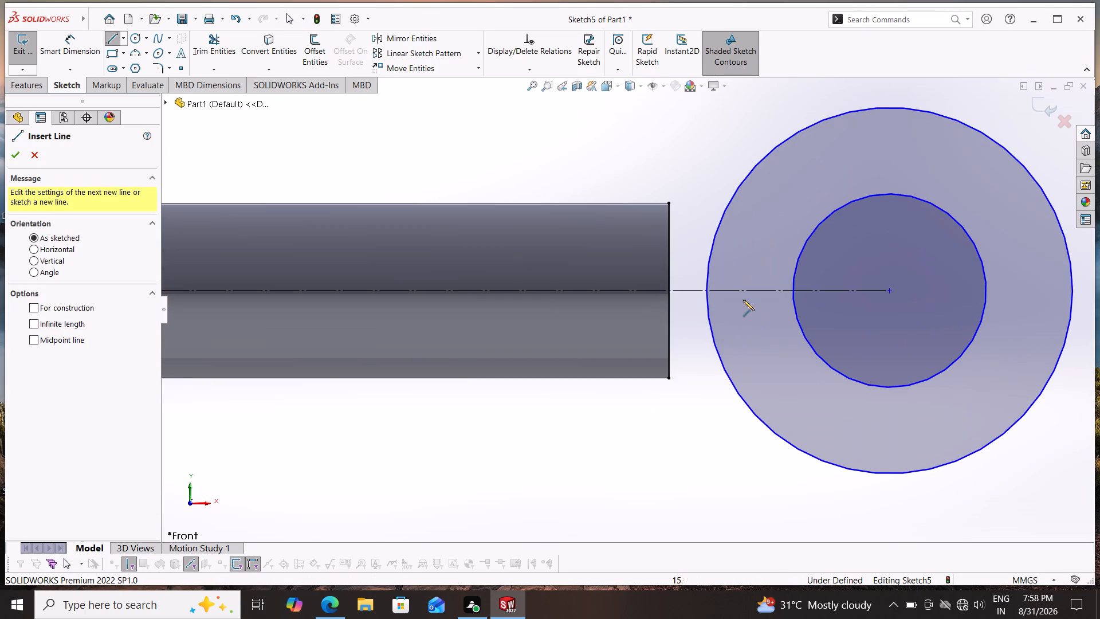
pyautogui.click(670, 291)
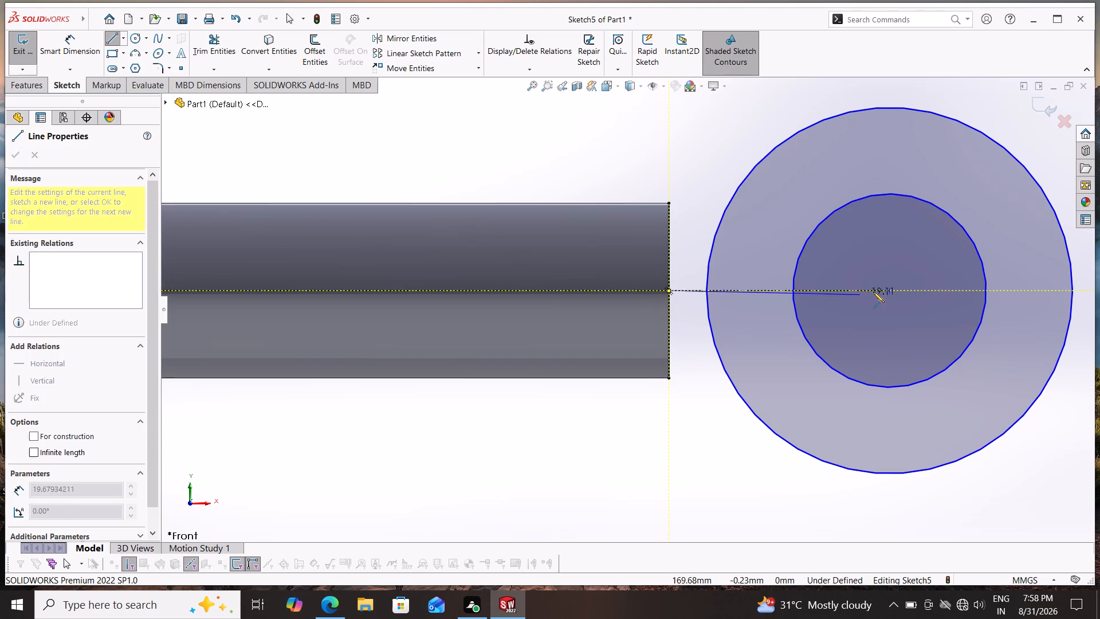
pyautogui.click(890, 291)
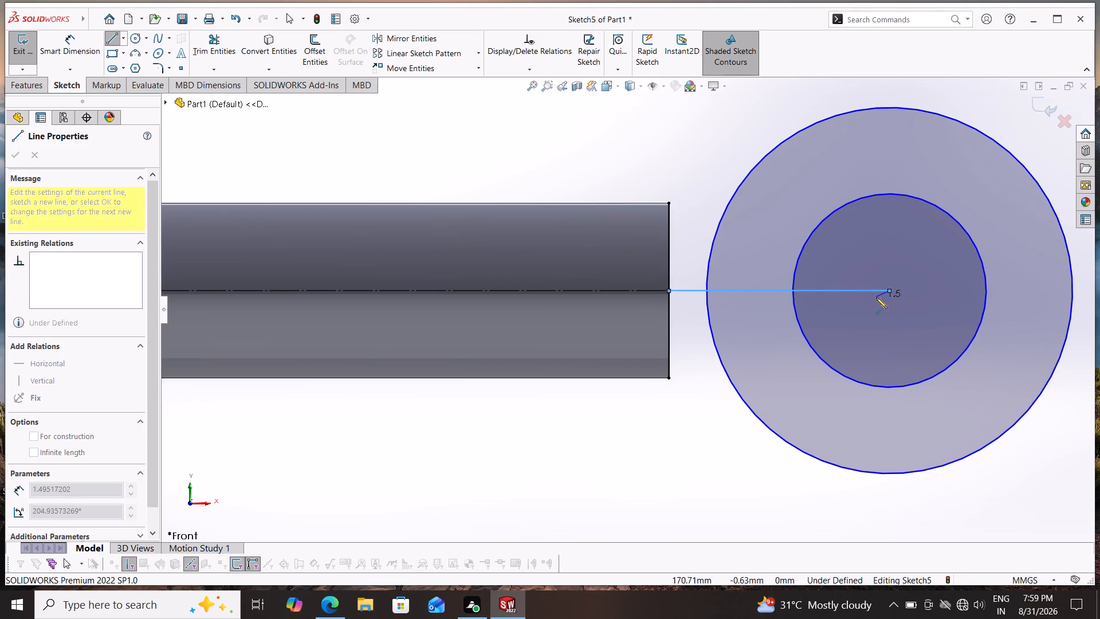
pyautogui.press('Escape')
# Dimension the horizontal line between the arm's end and the circles' centre at 38 mm.
pyautogui.moveTo(58, 46); pyautogui.dragTo(62, 52)
pyautogui.click(694, 294)
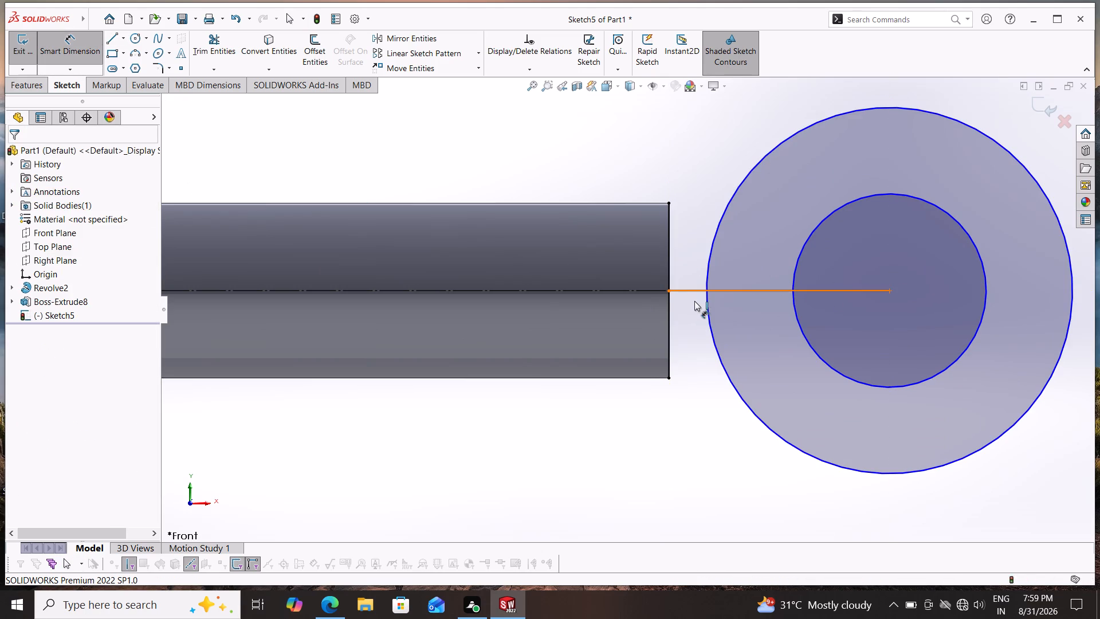
pyautogui.click(686, 449)
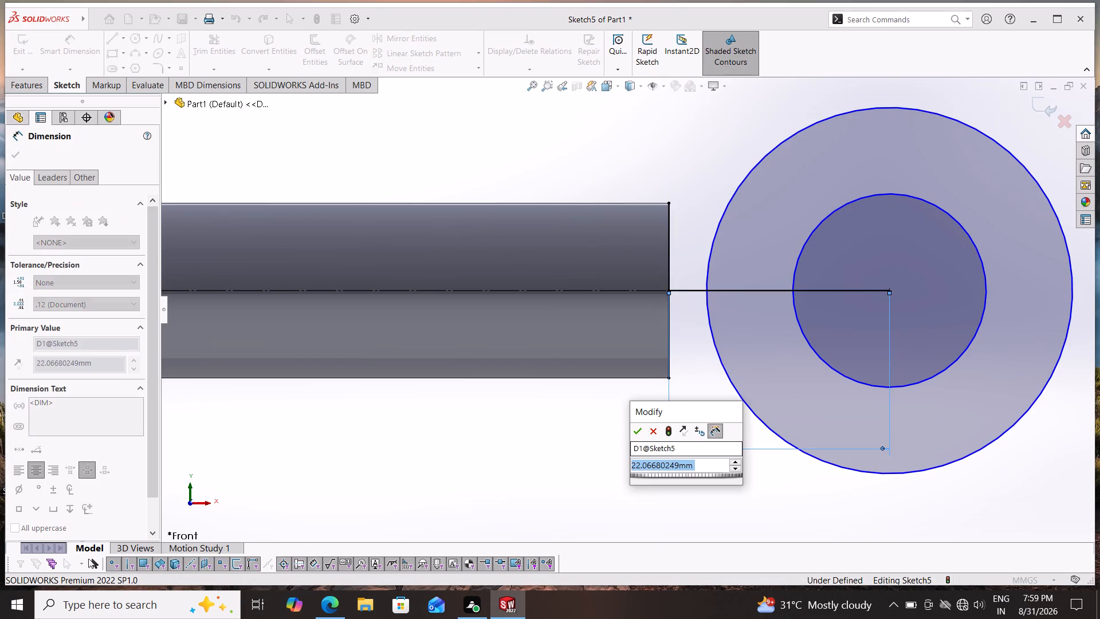
pyautogui.write('38')
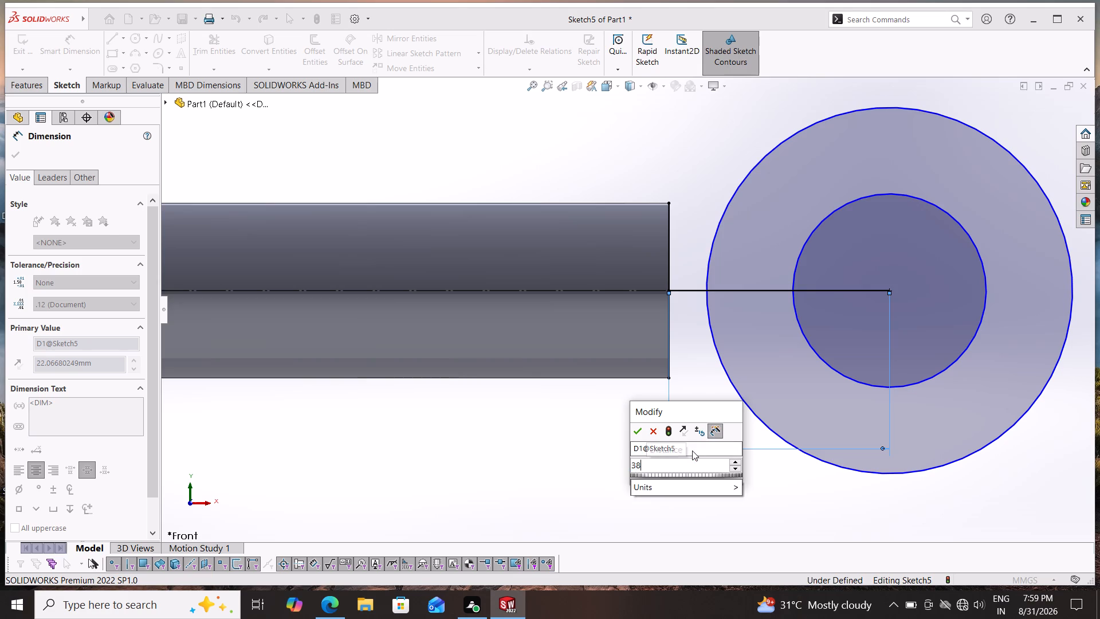
pyautogui.press('Return')
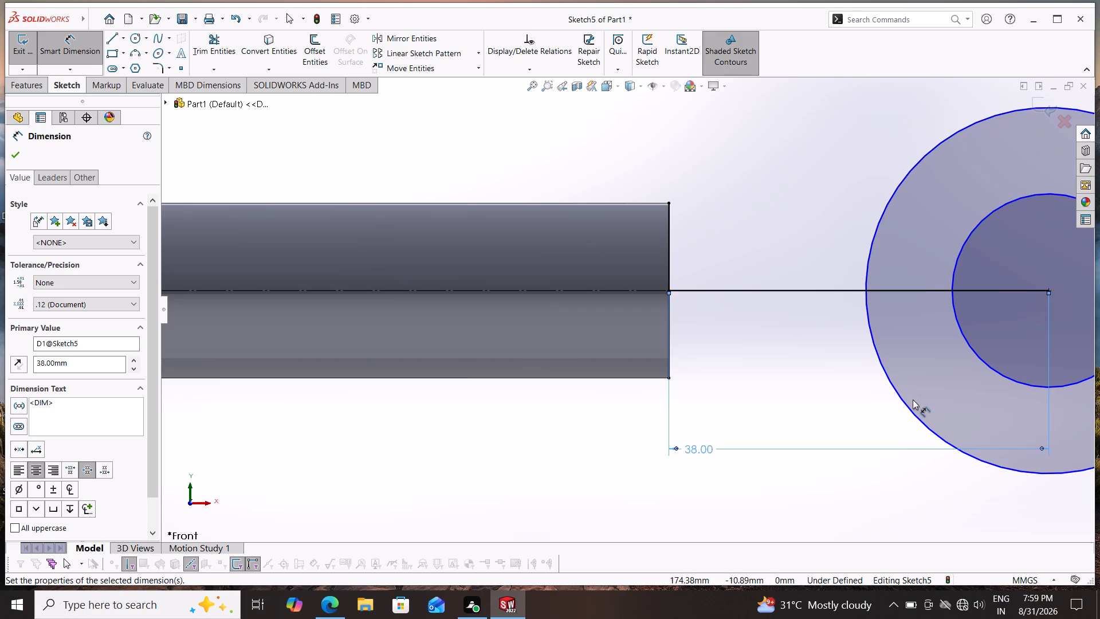
pyautogui.scroll(3, 857, 414)
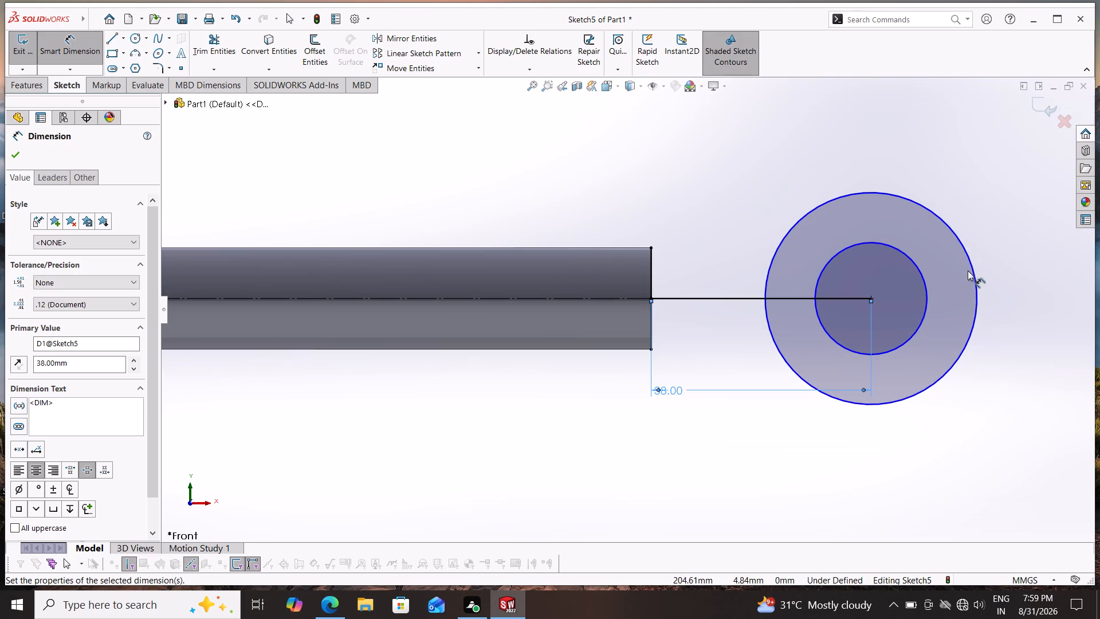
# Dimension the outer circle's diameter at 34 mm.
pyautogui.click(974, 267)
pyautogui.click(1001, 252)
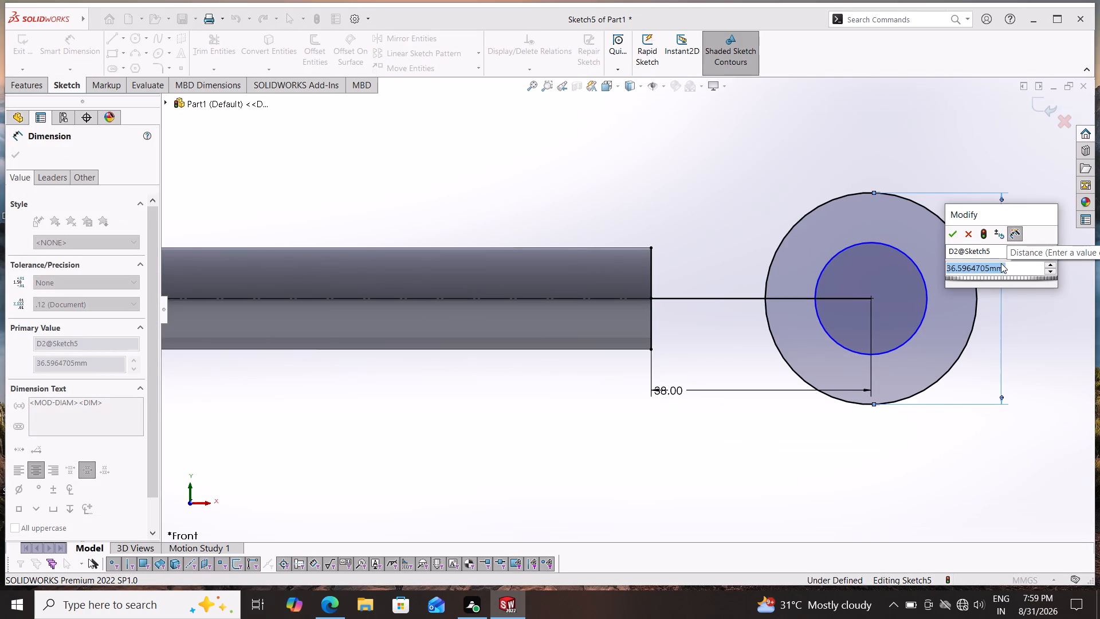
pyautogui.write('34')
pyautogui.press('Return')
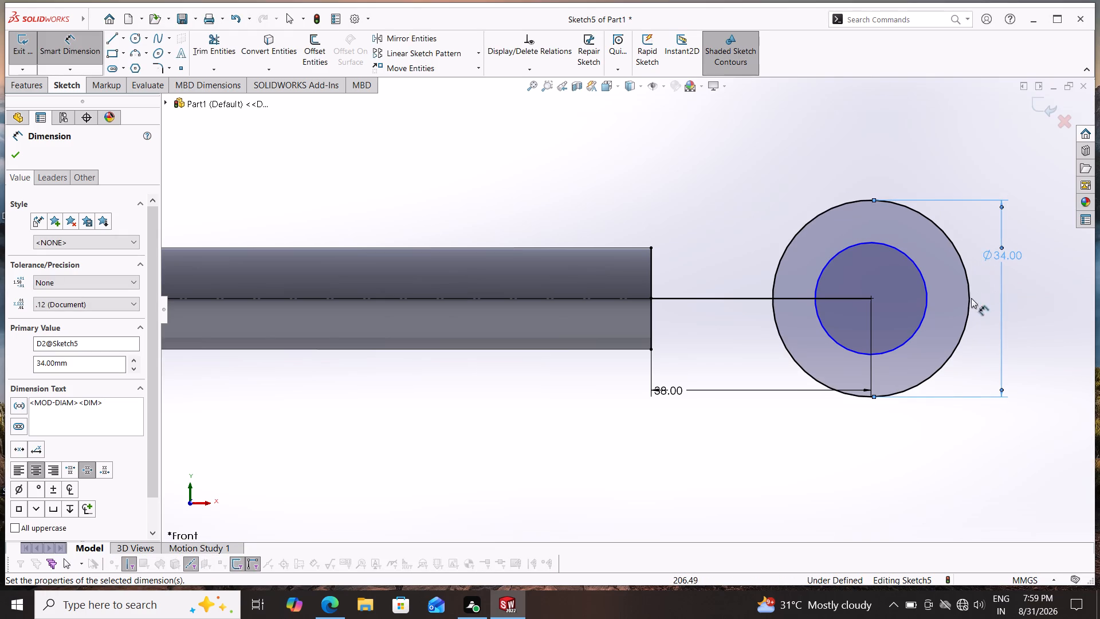
# Dimension the inner circle's diameter at 20 mm.
pyautogui.moveTo(926, 291); pyautogui.dragTo(933, 289)
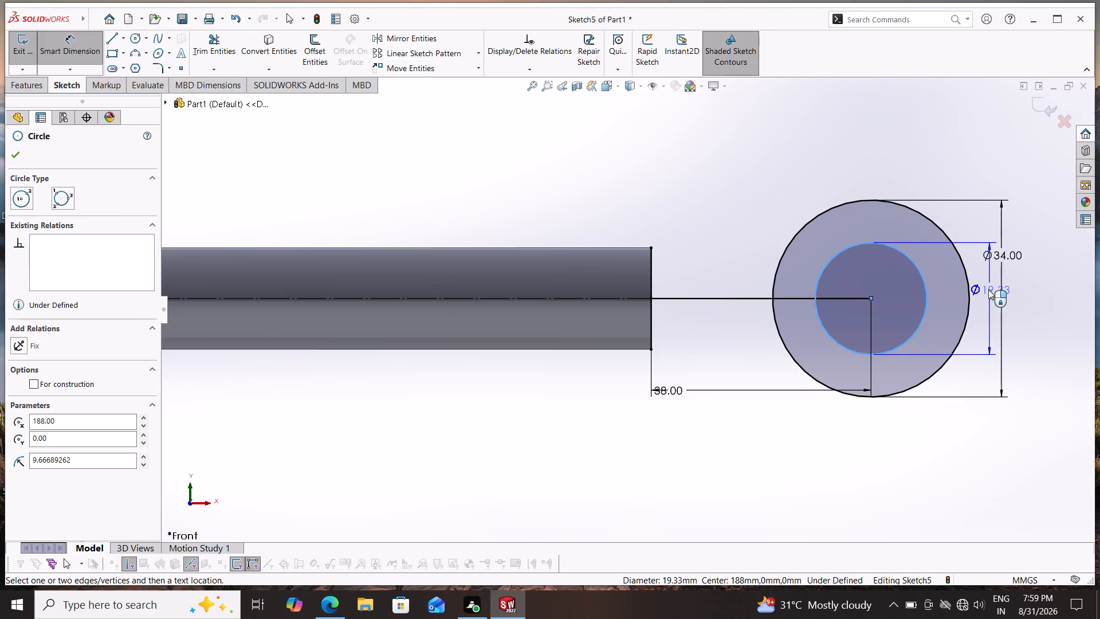
pyautogui.click(988, 289)
pyautogui.write('20')
pyautogui.press('Return')
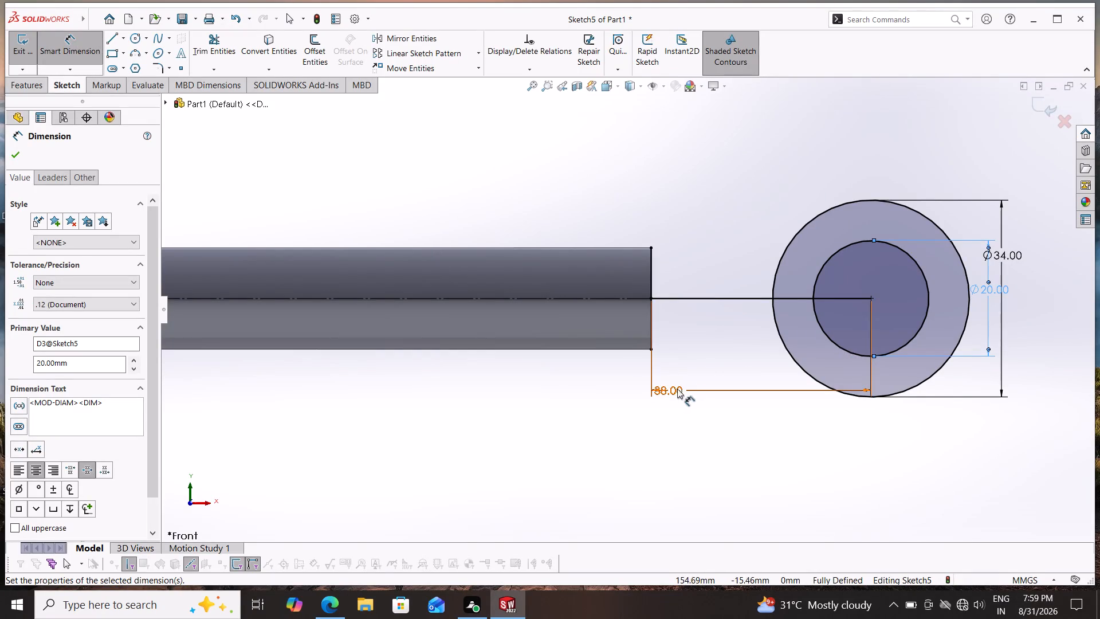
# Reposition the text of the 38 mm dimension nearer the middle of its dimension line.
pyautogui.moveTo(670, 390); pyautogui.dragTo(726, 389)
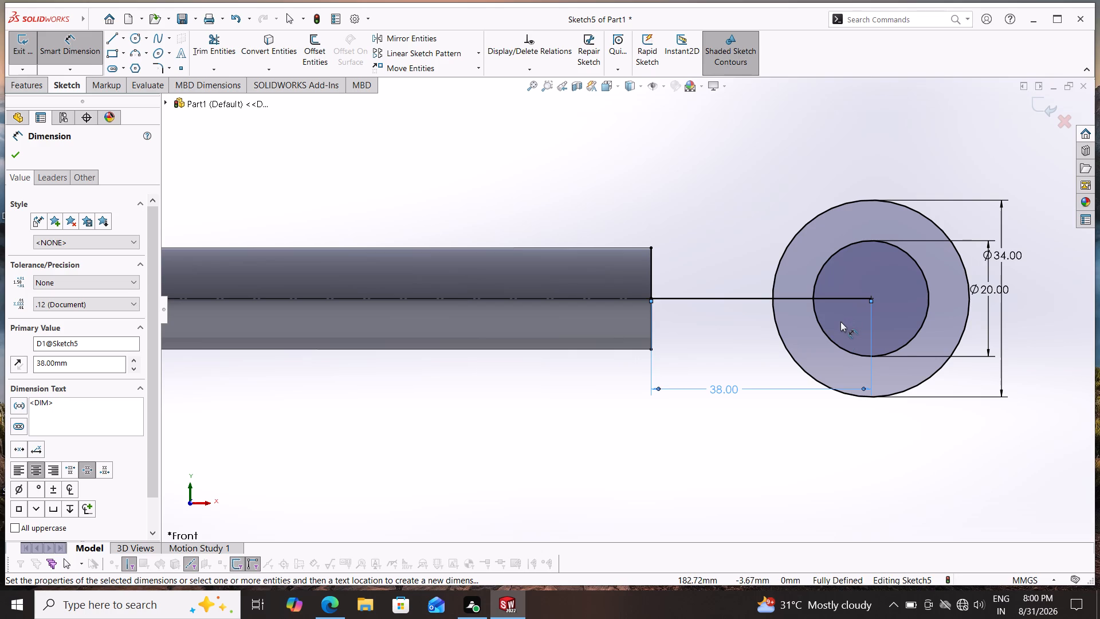
# Set the inner circle's diameter to 18 mm.
pyautogui.doubleClick(985, 287)
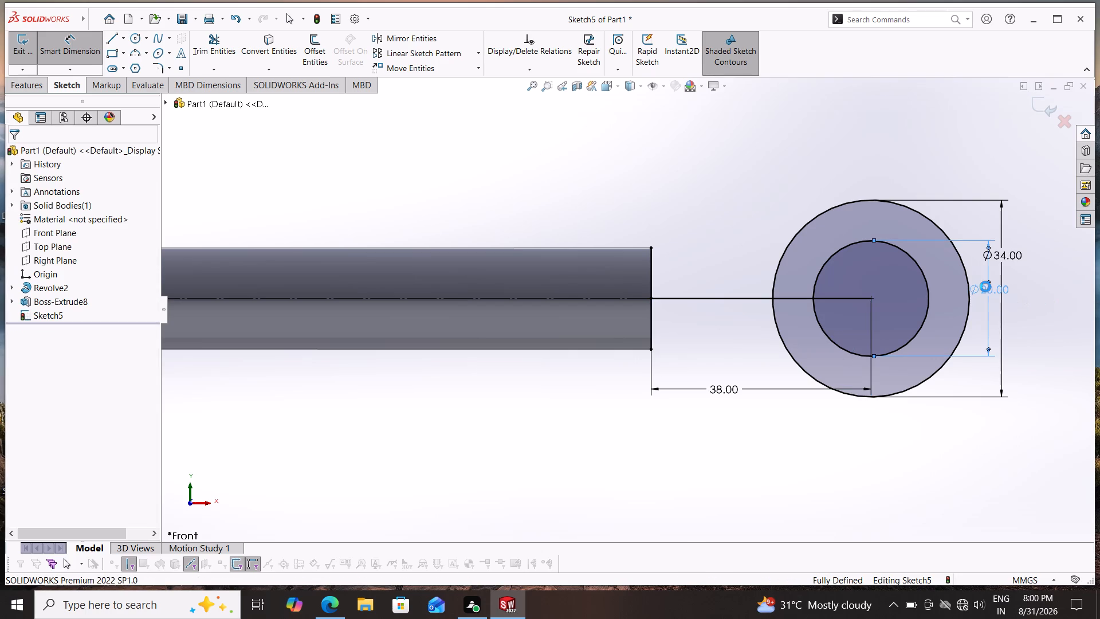
pyautogui.write('18')
pyautogui.press('Return')
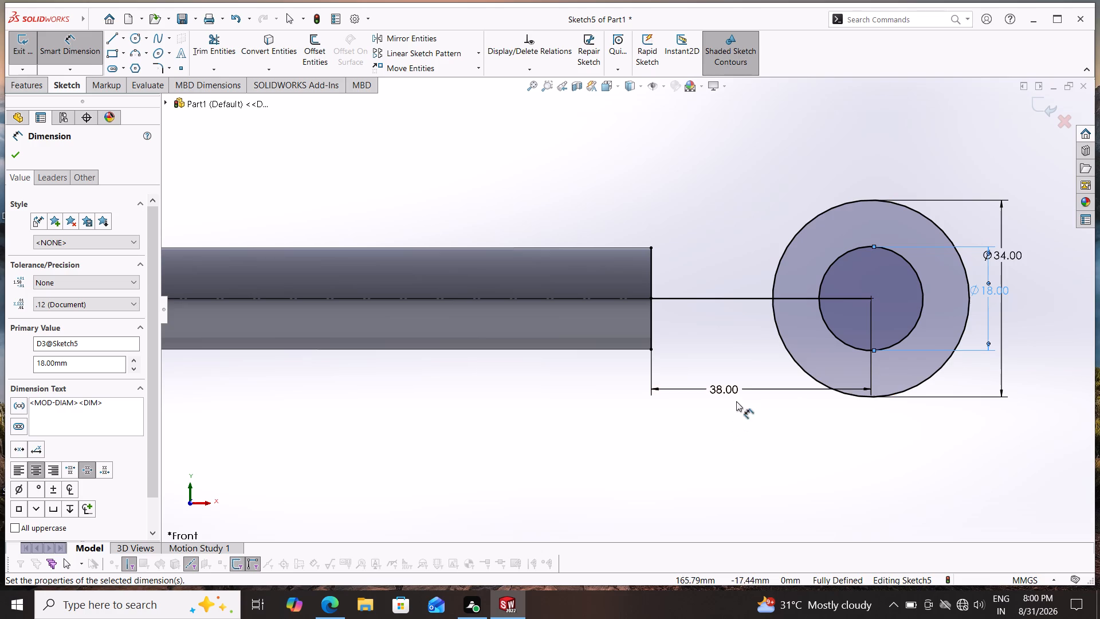
# Delete the 38 mm dimension together with the horizontal line and the centreline running from the arm's end to the circles' centre.
pyautogui.click(729, 387)
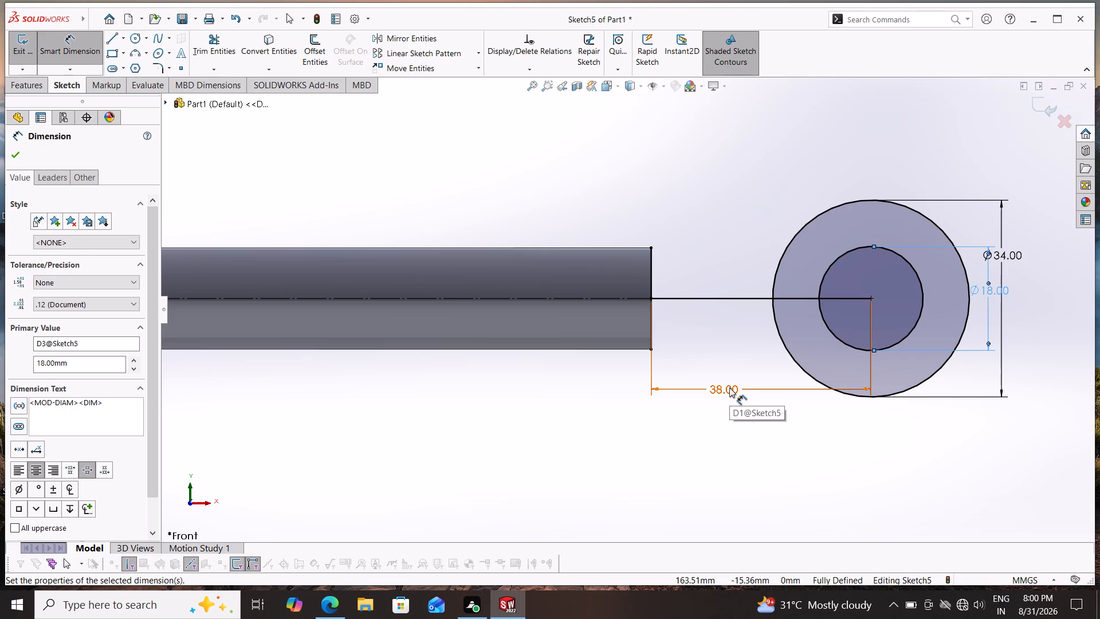
pyautogui.press('Delete')
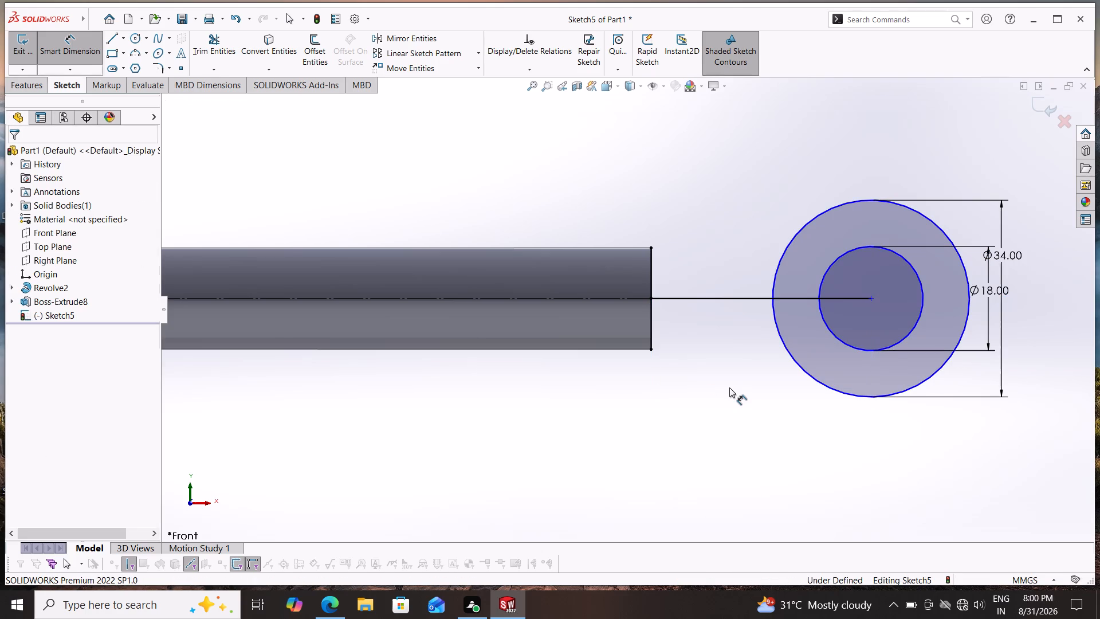
pyautogui.click(722, 296)
pyautogui.press('Delete')
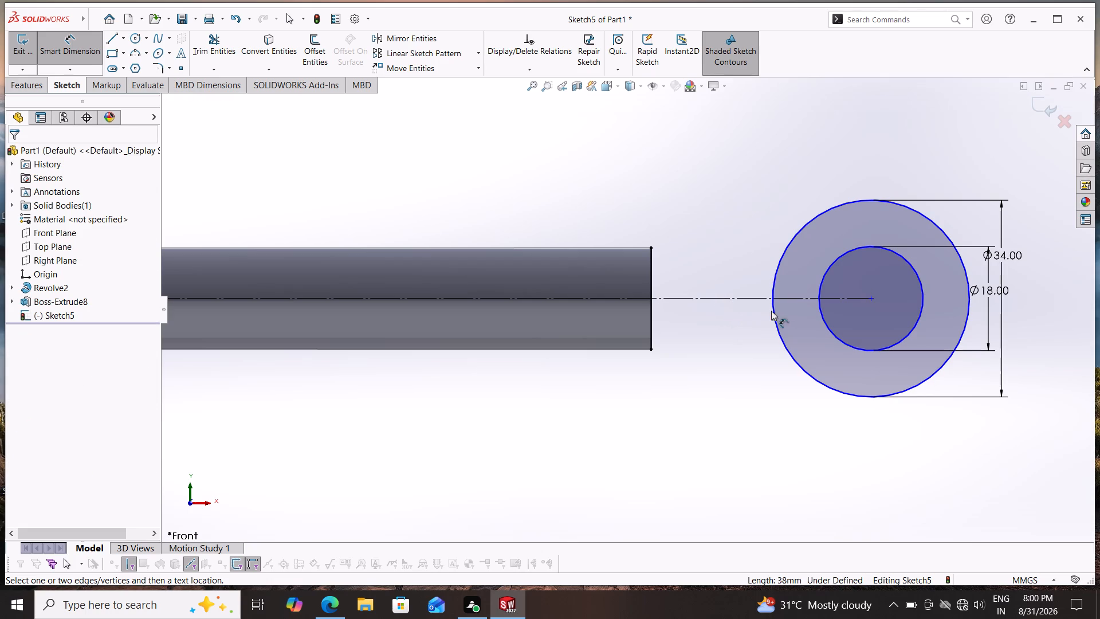
pyautogui.click(730, 301)
pyautogui.press('Delete')
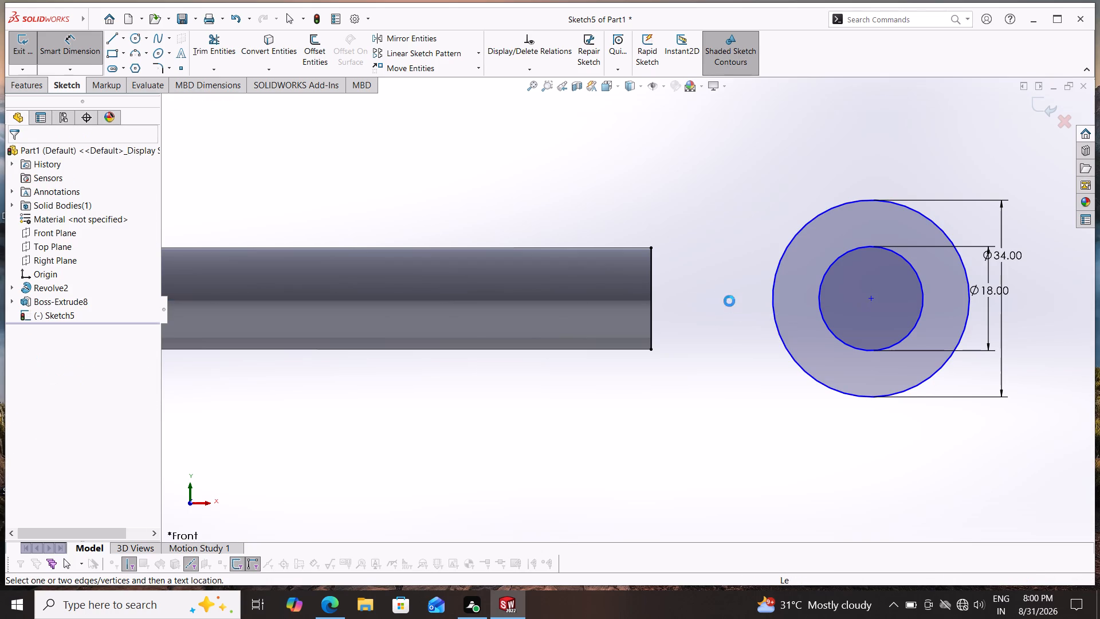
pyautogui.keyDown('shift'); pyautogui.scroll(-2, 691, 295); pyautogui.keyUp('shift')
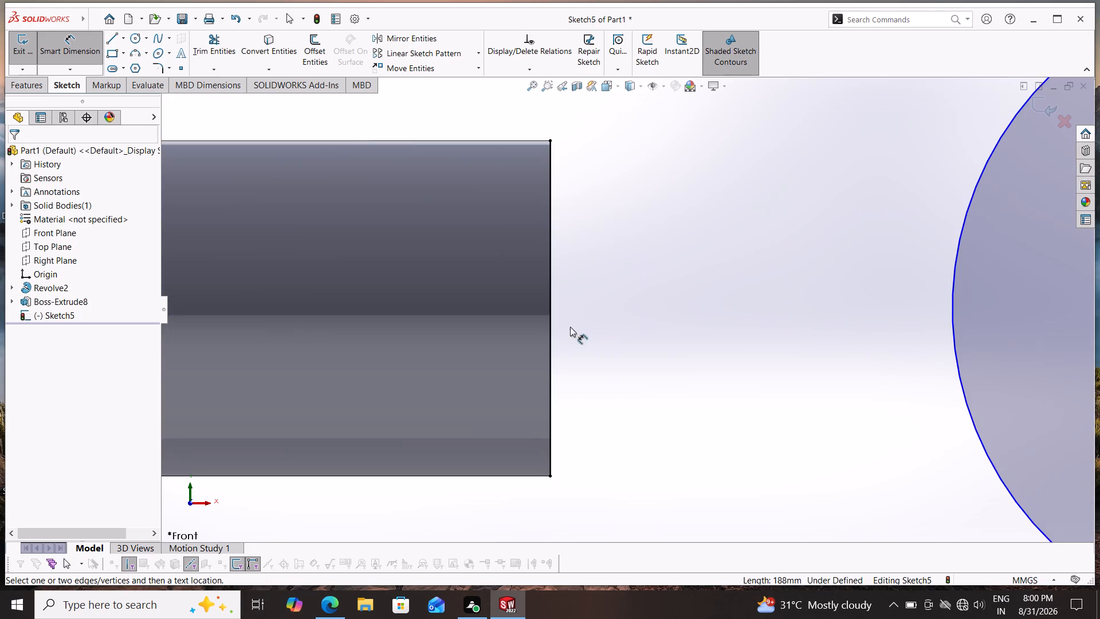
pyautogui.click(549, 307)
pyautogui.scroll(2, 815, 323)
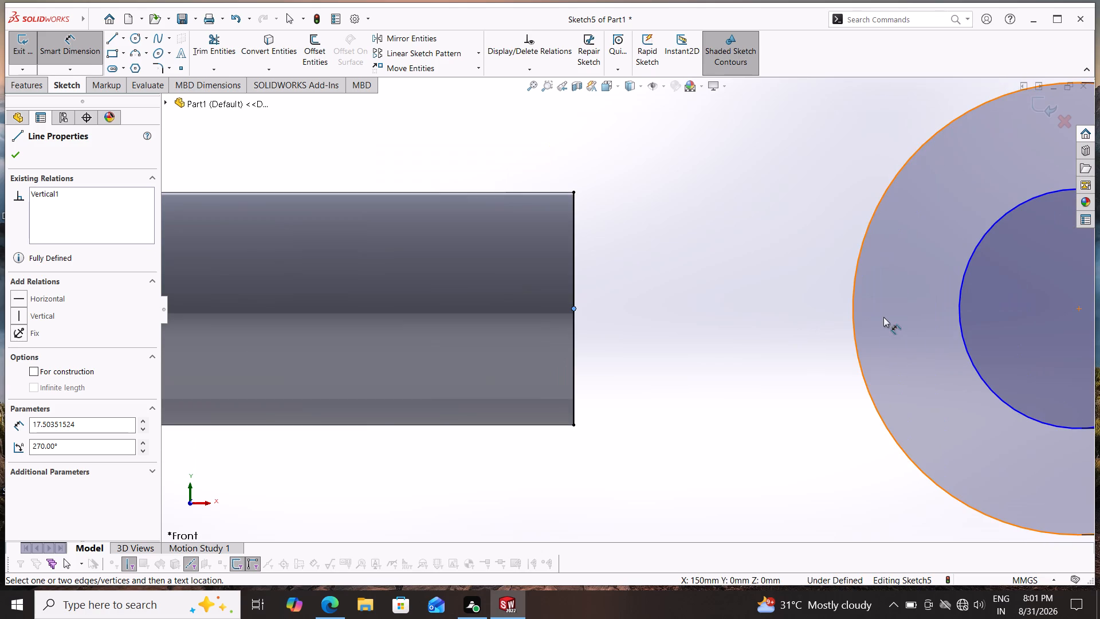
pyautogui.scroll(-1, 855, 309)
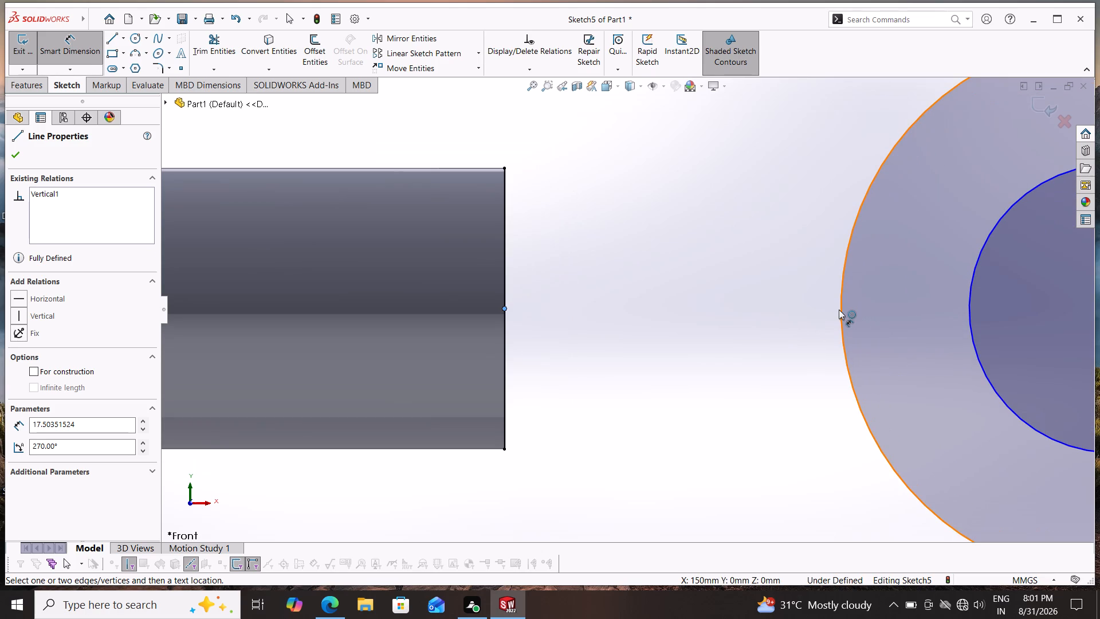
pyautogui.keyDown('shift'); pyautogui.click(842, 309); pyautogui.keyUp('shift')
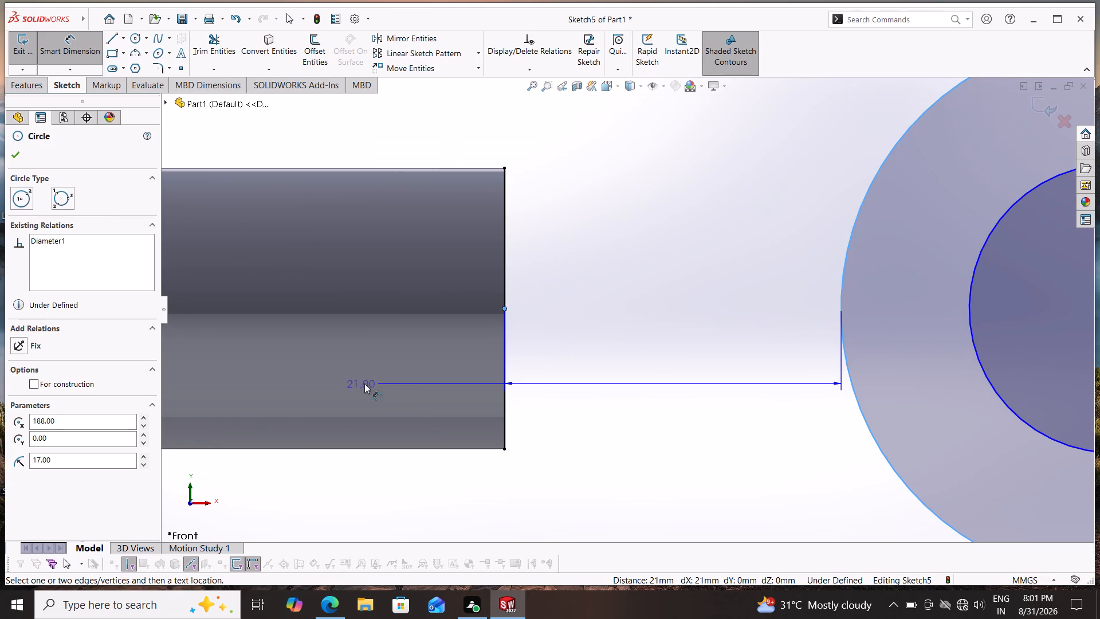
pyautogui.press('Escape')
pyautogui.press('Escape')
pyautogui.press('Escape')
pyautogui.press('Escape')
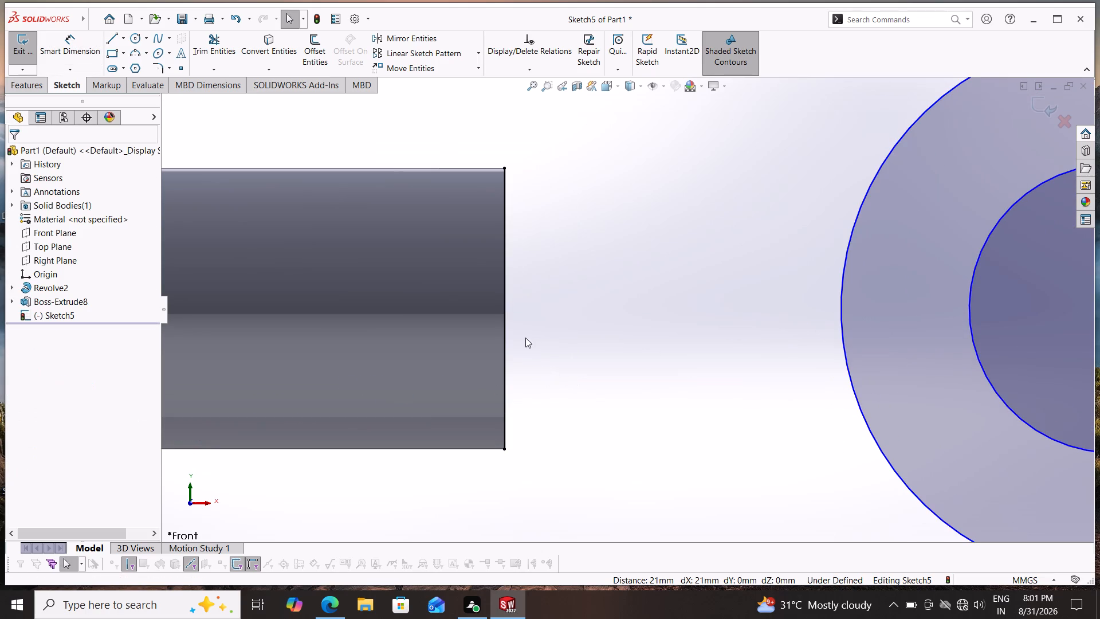
# Make the outer circle coincident with the midpoint of the arm's vertical end line.
pyautogui.keyDown('shift'); pyautogui.click(505, 308); pyautogui.keyUp('shift')
pyautogui.keyDown('shift'); pyautogui.click(841, 310); pyautogui.keyUp('shift')
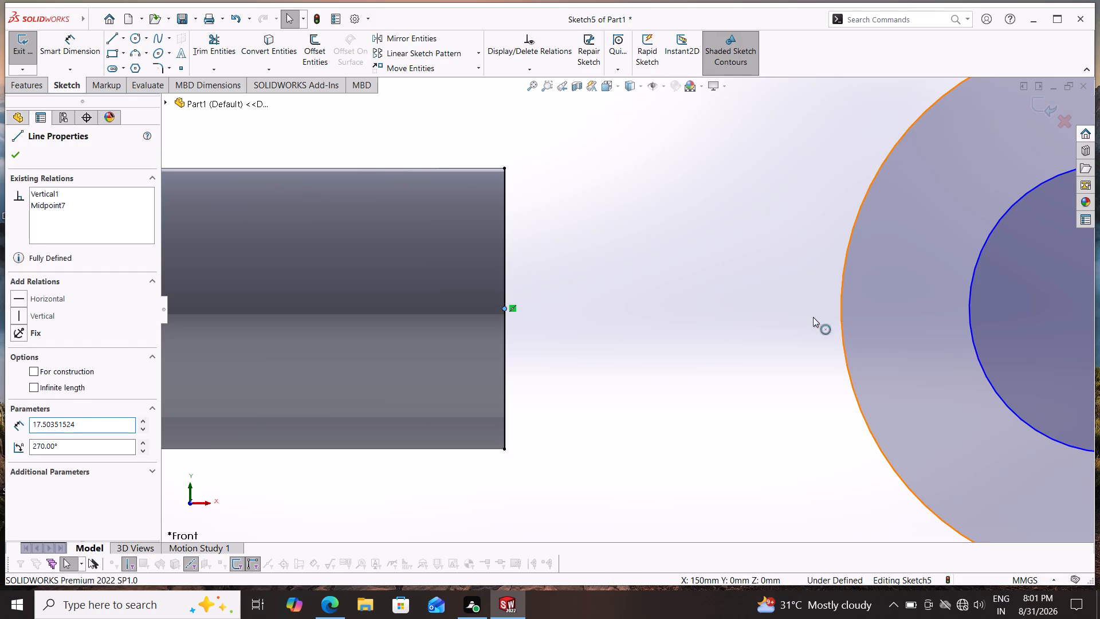
pyautogui.click(64, 373)
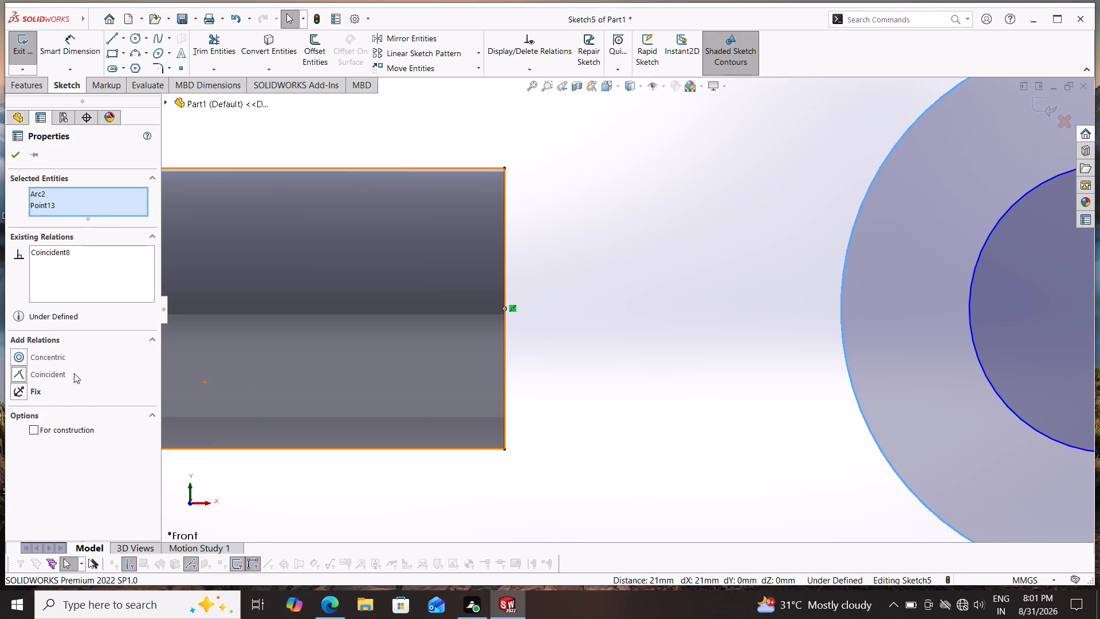
pyautogui.click(18, 152)
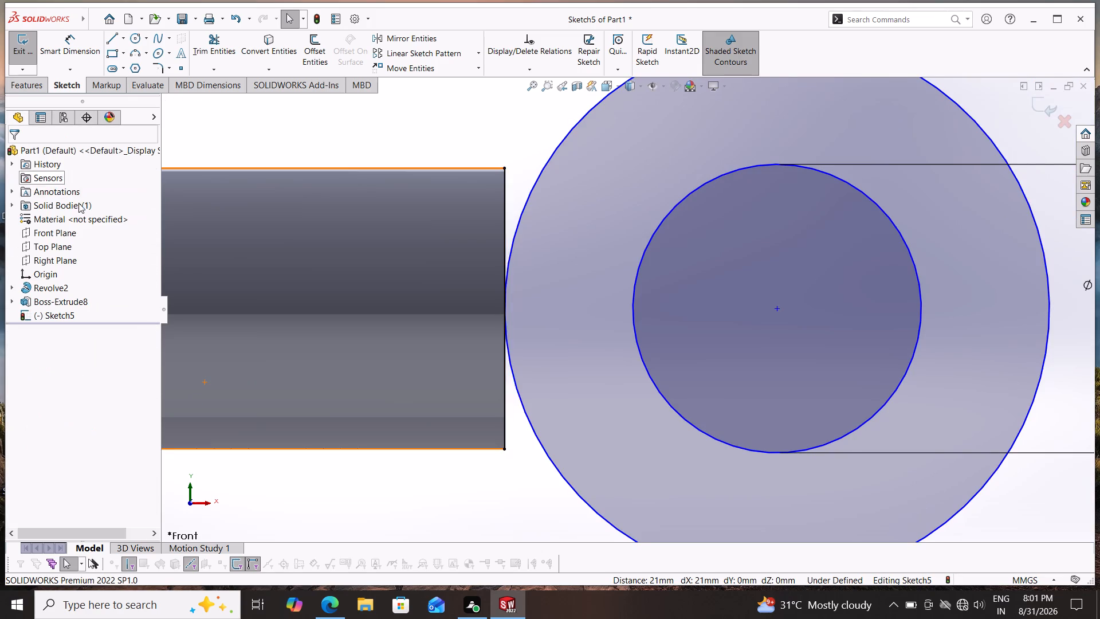
# Sketch a three-point arc of about 32 mm radius from the outer circle's lower side to the arm end's lower corner.
pyautogui.scroll(3, 477, 402)
pyautogui.scroll(1, 572, 379)
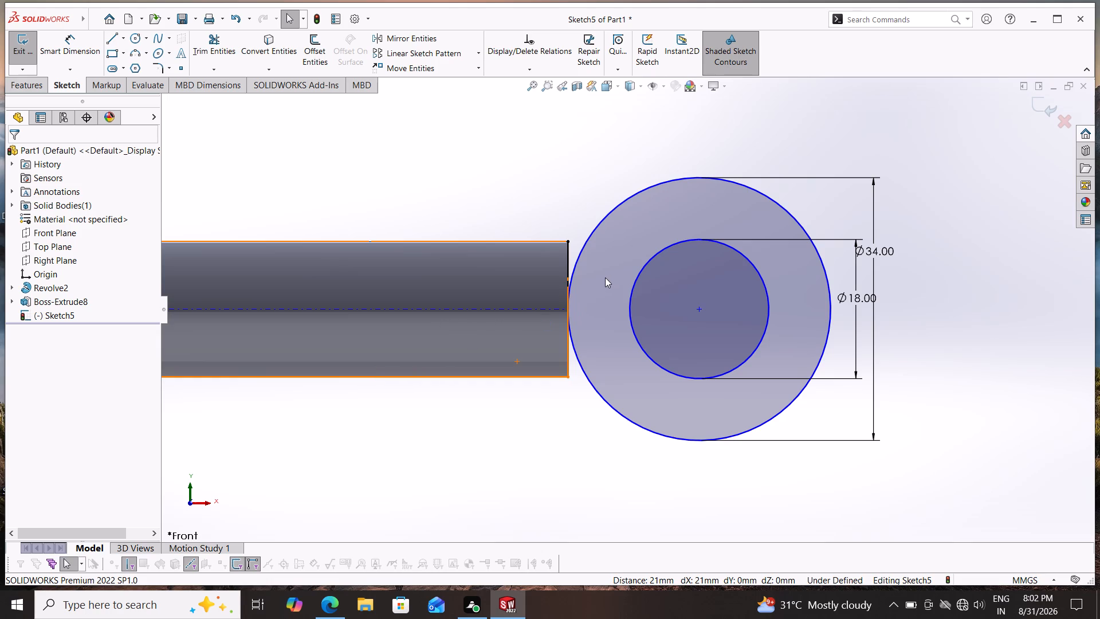
pyautogui.scroll(1, 563, 296)
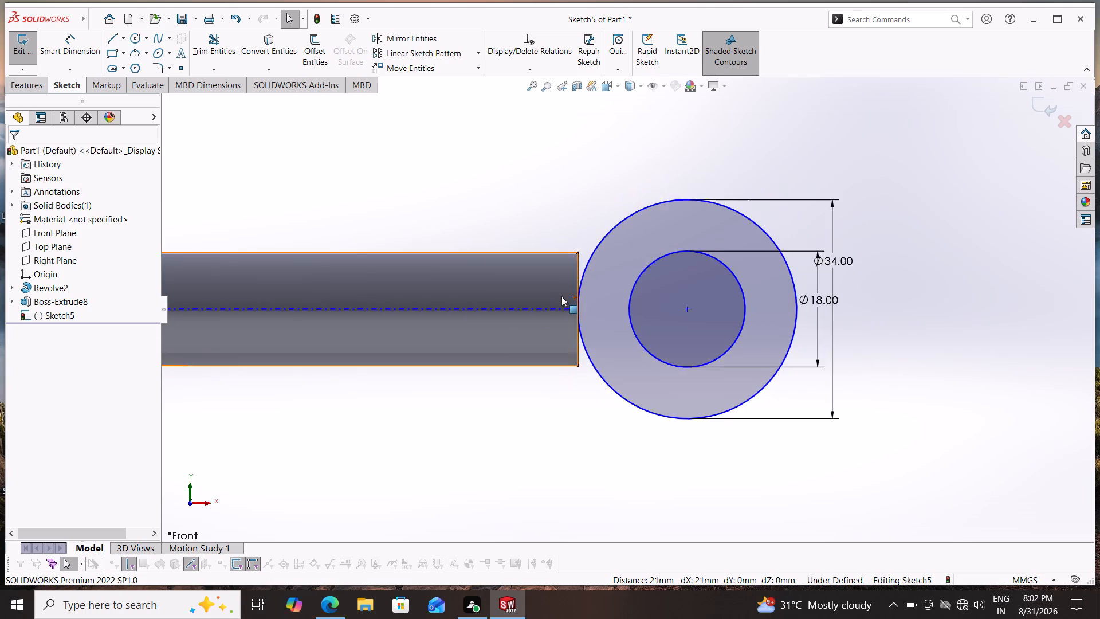
pyautogui.scroll(1, 561, 296)
pyautogui.scroll(-2, 529, 305)
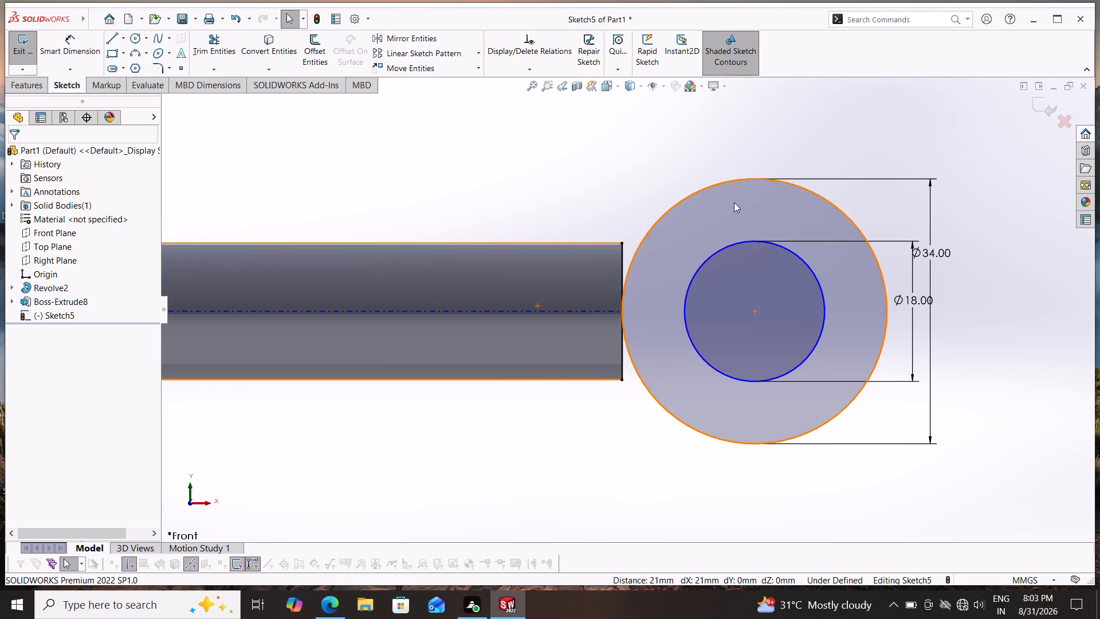
pyautogui.scroll(2, 734, 202)
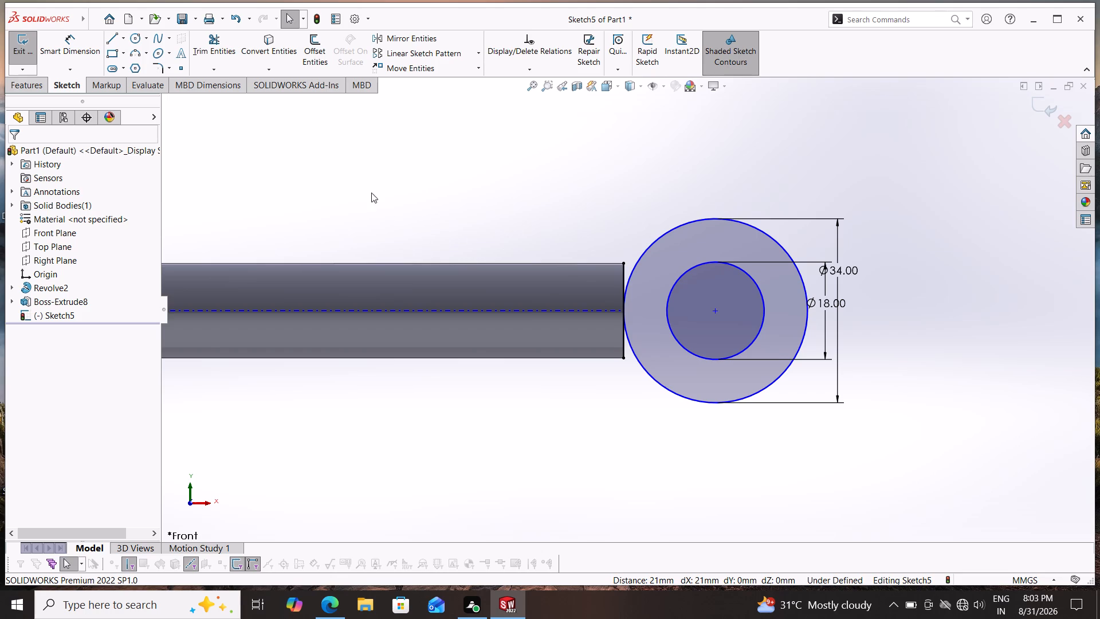
pyautogui.click(130, 50)
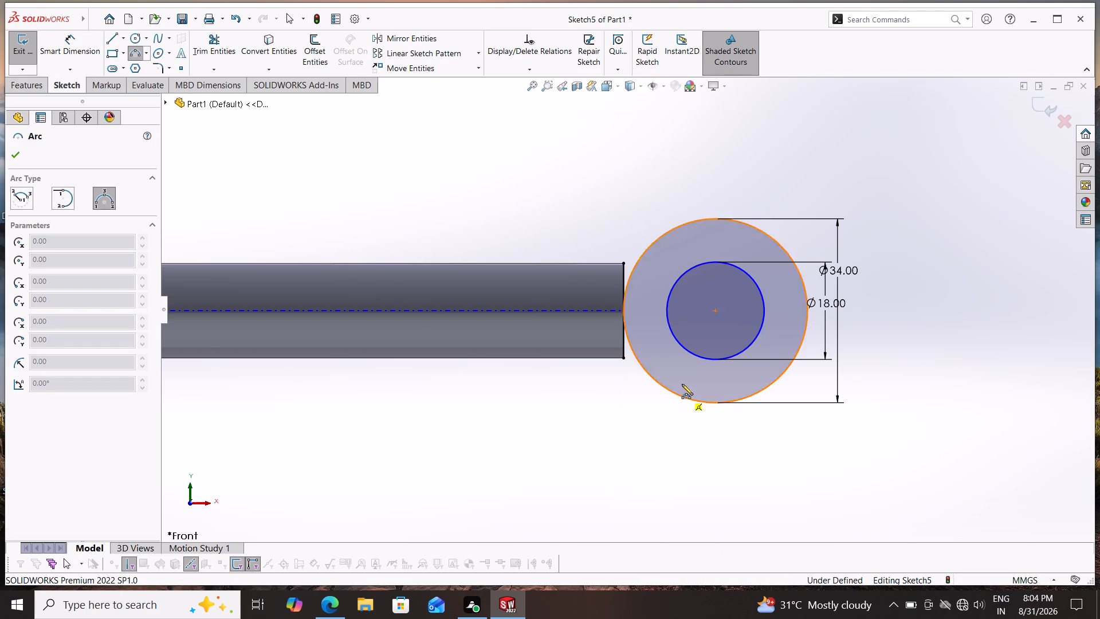
pyautogui.click(685, 399)
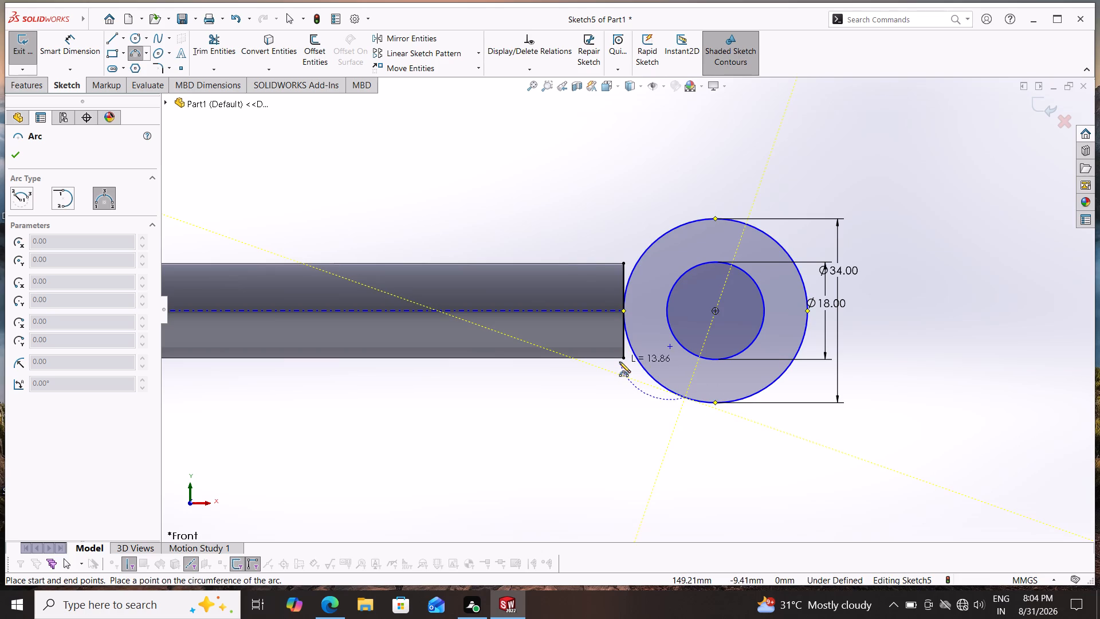
pyautogui.click(623, 360)
pyautogui.click(658, 375)
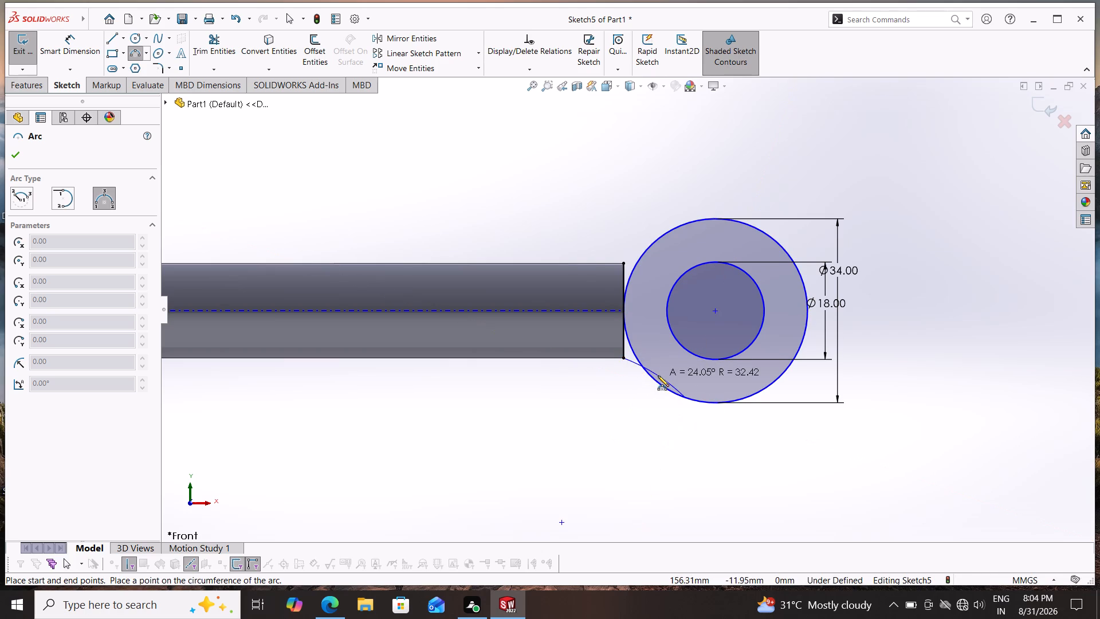
pyautogui.click(70, 30)
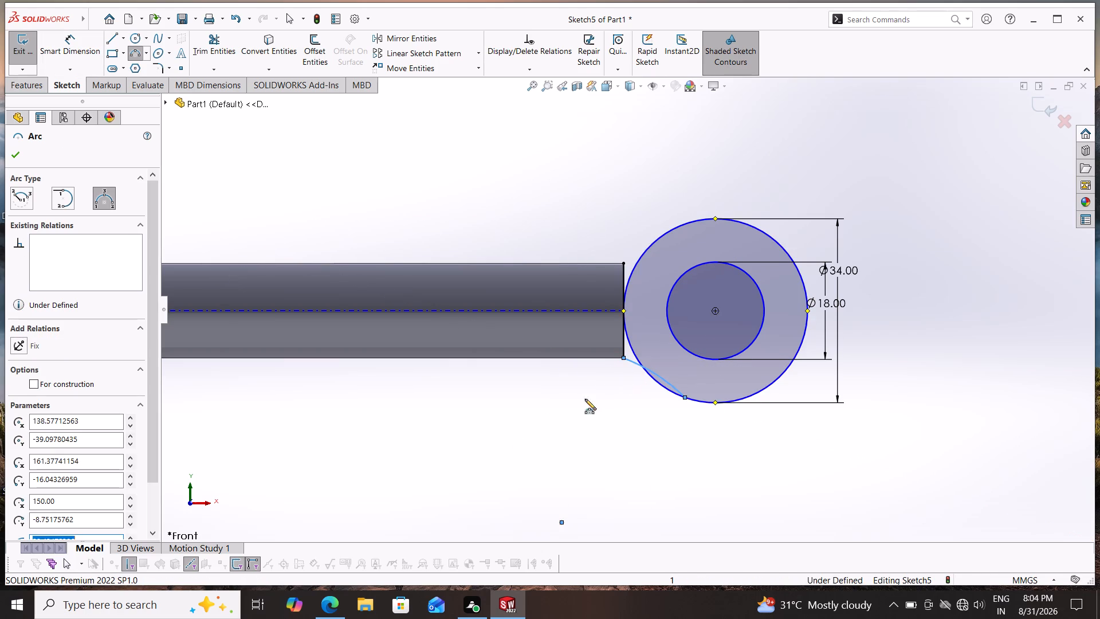
pyautogui.press('Escape')
# Dimension the lower arc between the arm's end and the outer circle at a 10 mm radius.
pyautogui.click(68, 39)
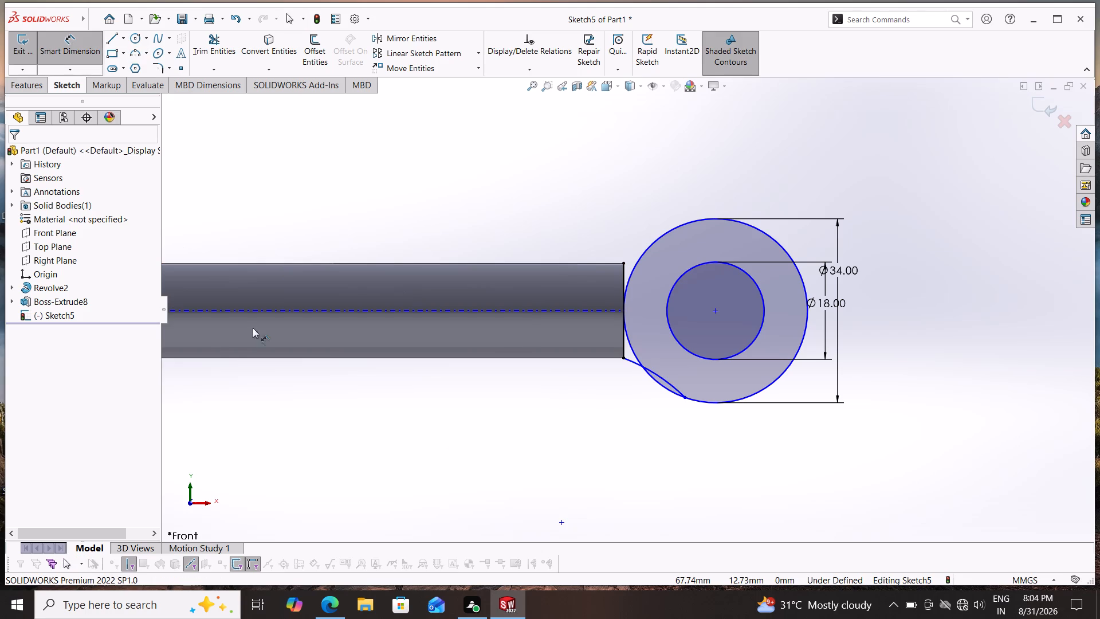
pyautogui.click(635, 363)
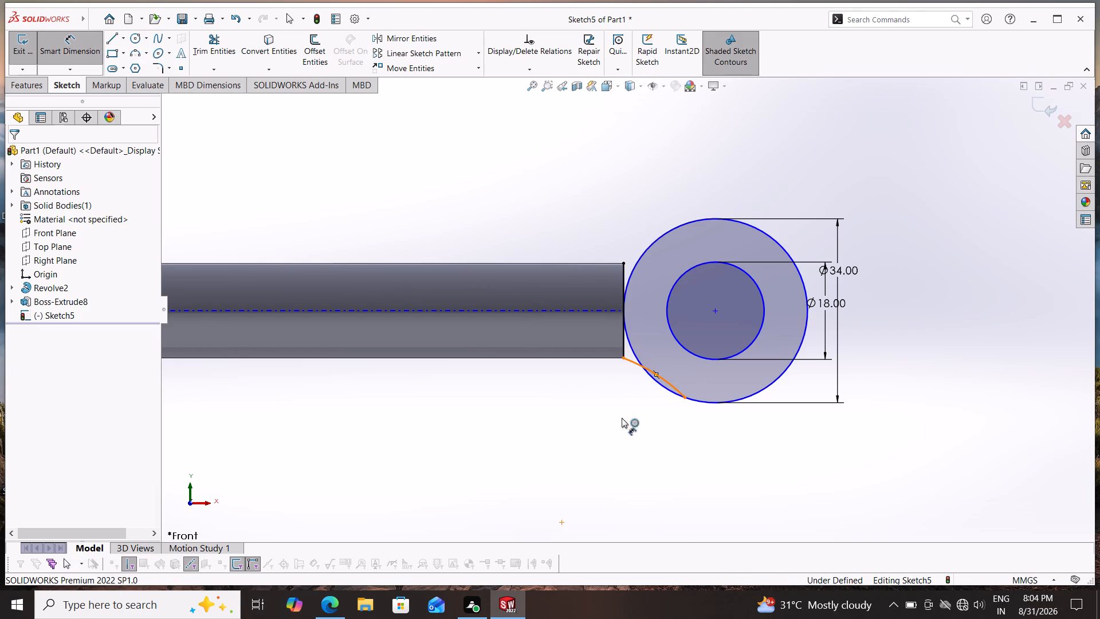
pyautogui.click(622, 418)
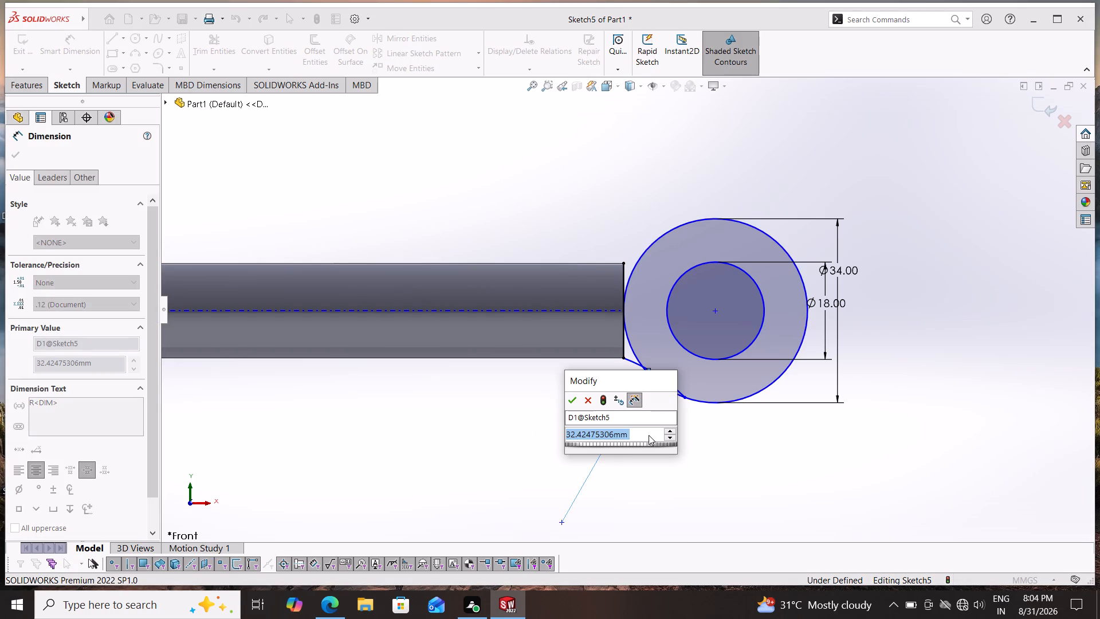
pyautogui.write('10')
pyautogui.press('Return')
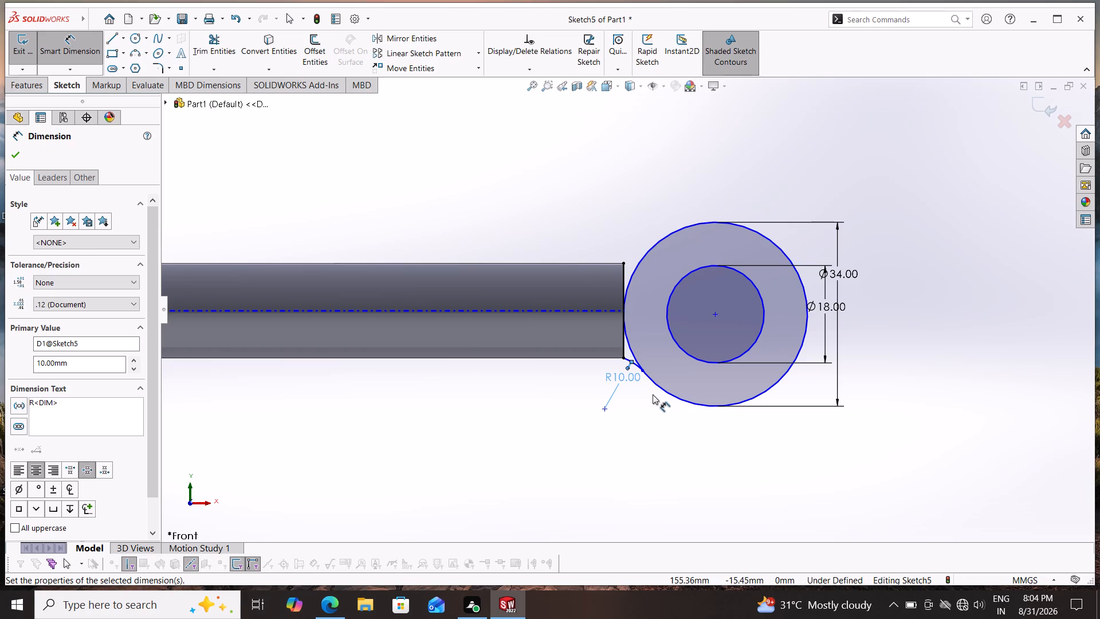
pyautogui.press('Escape')
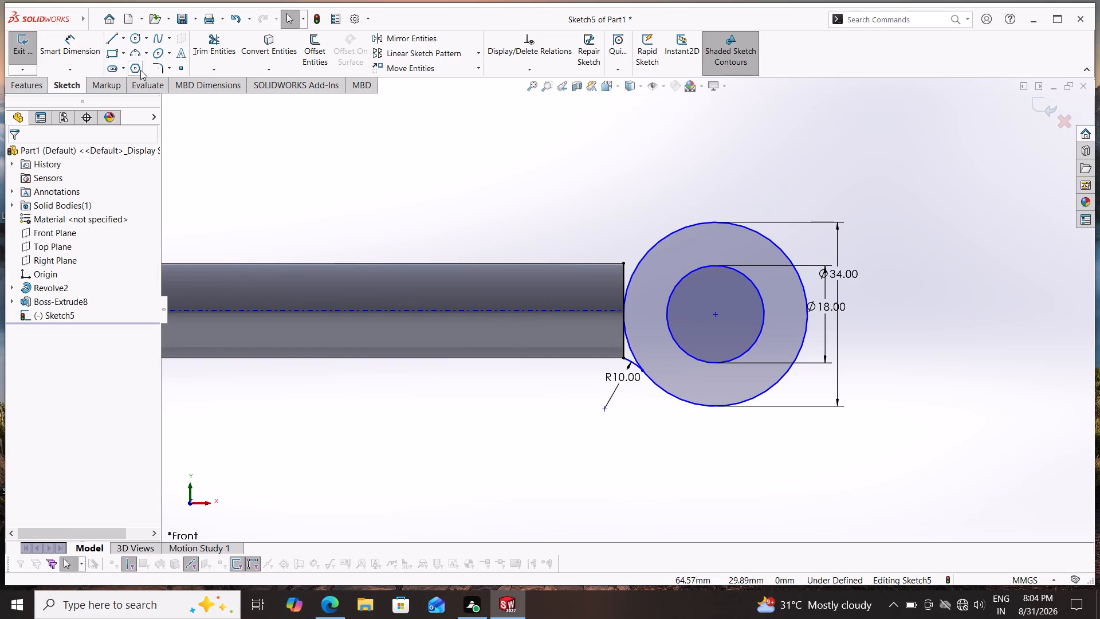
# Sketch a three-point arc of about 3.9 mm radius from the arm end's upper corner to the outer circle.
pyautogui.click(139, 54)
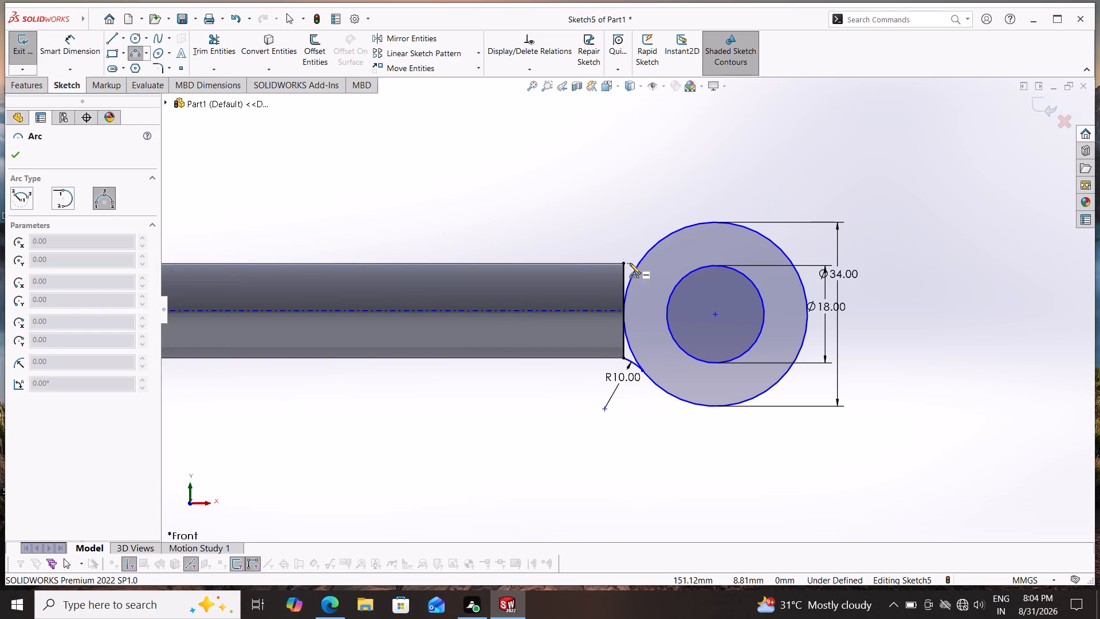
pyautogui.click(623, 263)
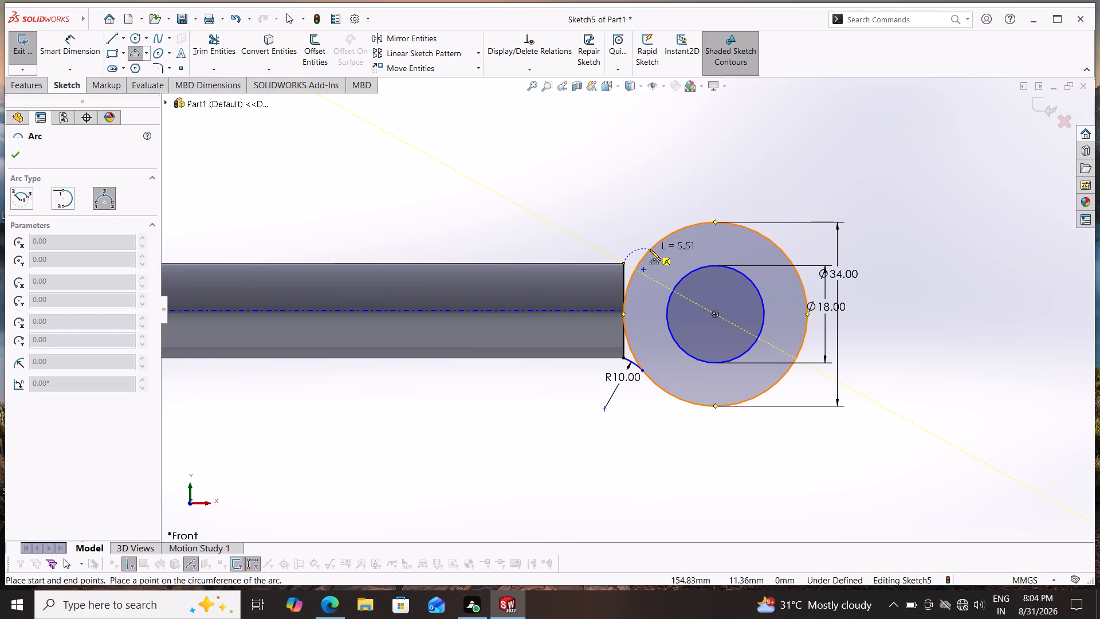
pyautogui.click(650, 249)
pyautogui.click(633, 260)
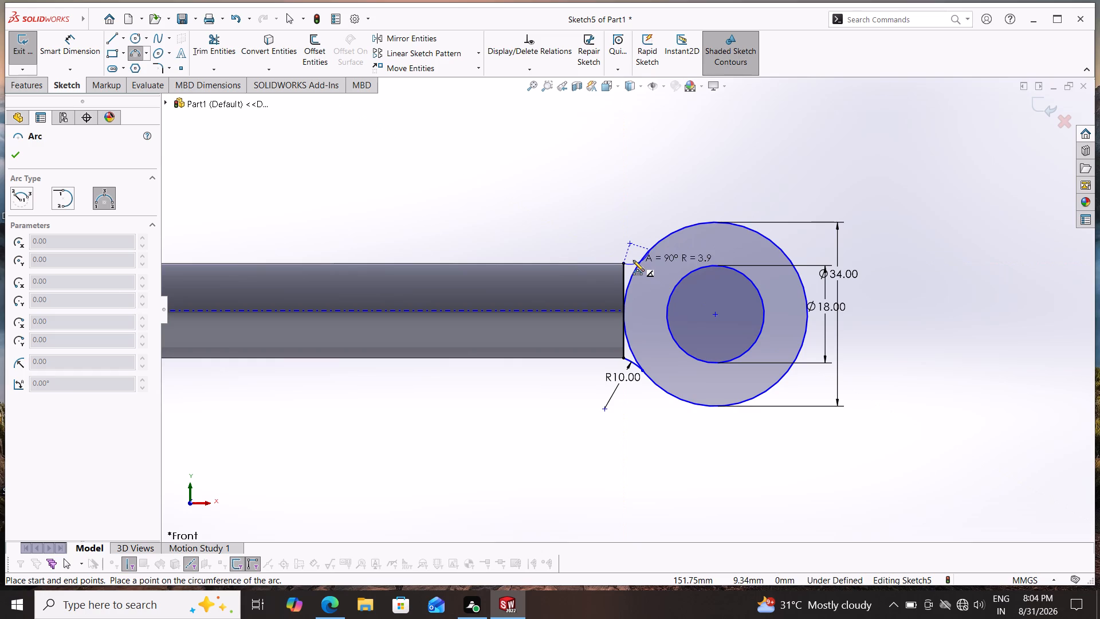
# Dimension the upper arc between the arm's end and the outer circle at a 10 mm radius.
pyautogui.press('Escape')
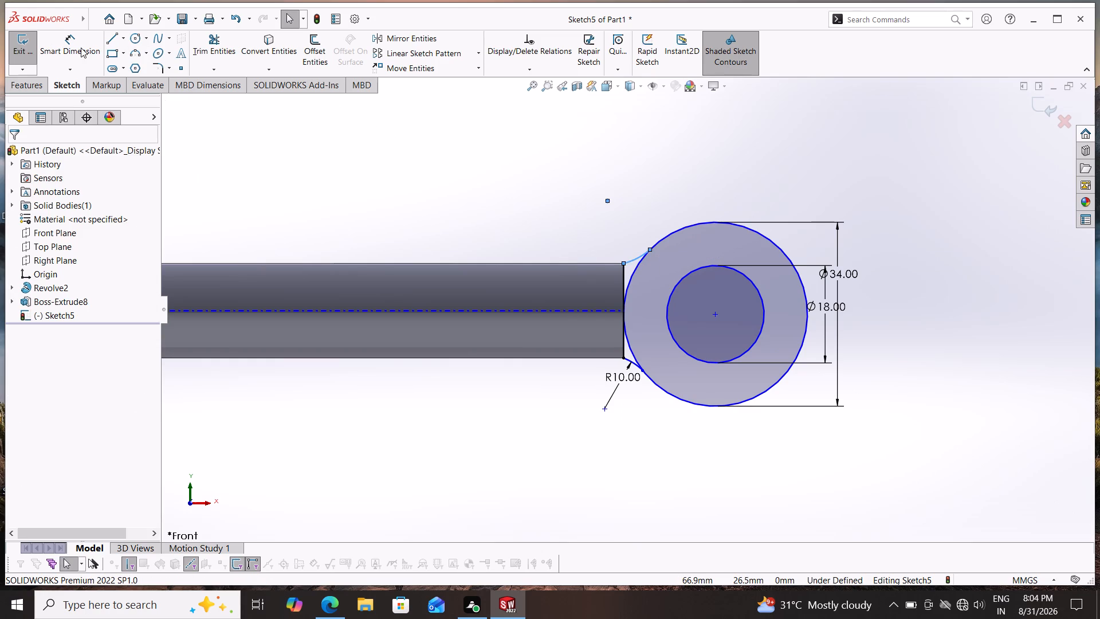
pyautogui.click(81, 48)
pyautogui.moveTo(632, 260); pyautogui.dragTo(630, 255)
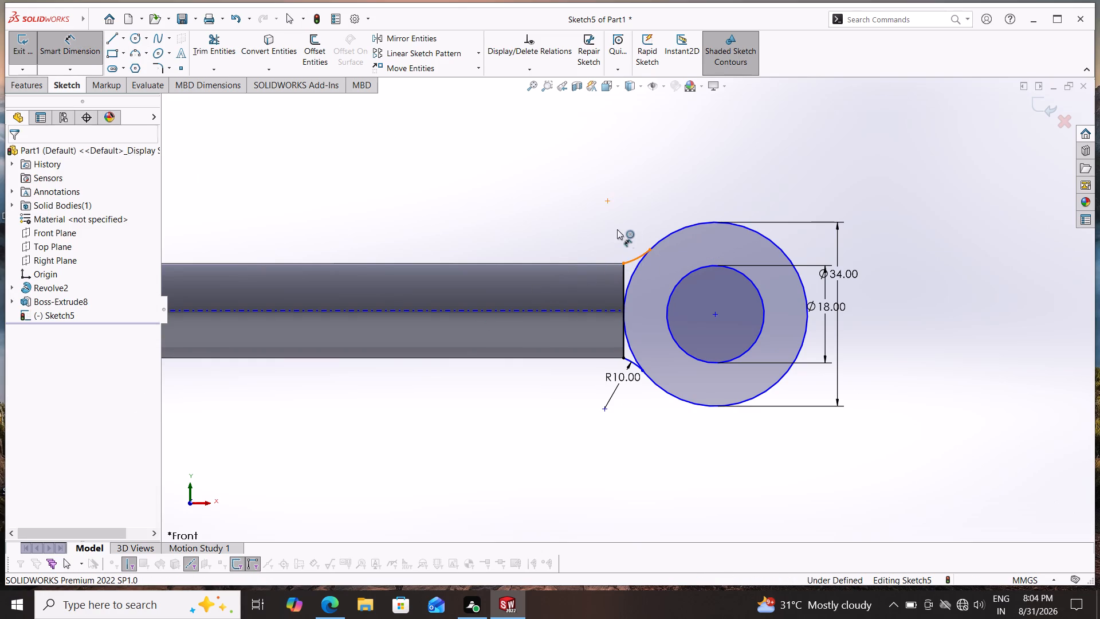
pyautogui.click(619, 222)
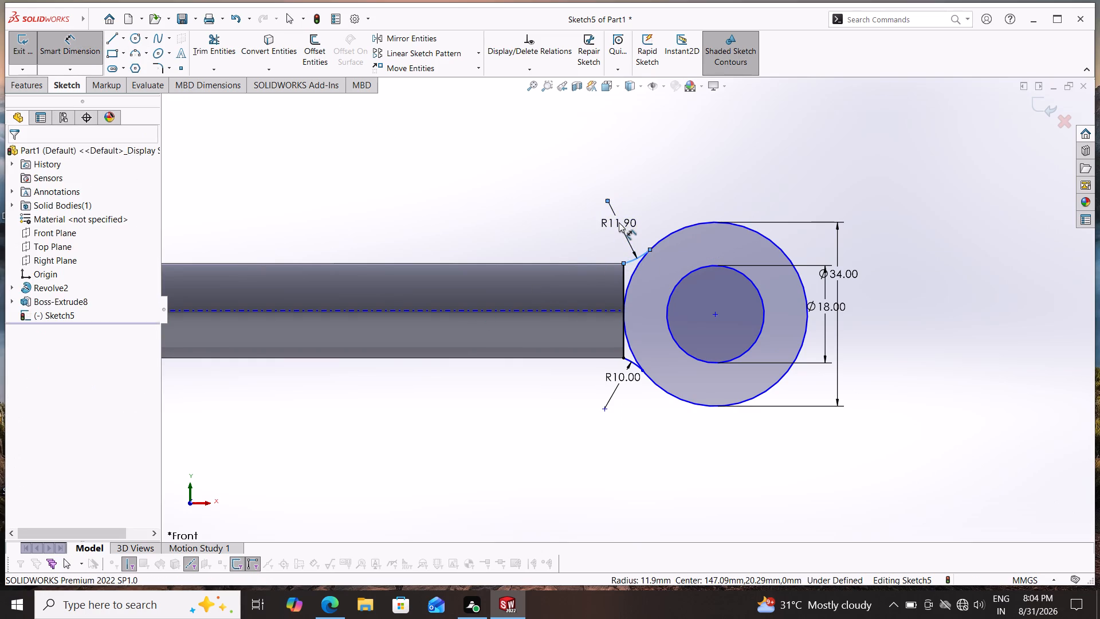
pyautogui.write('10')
pyautogui.press('Return')
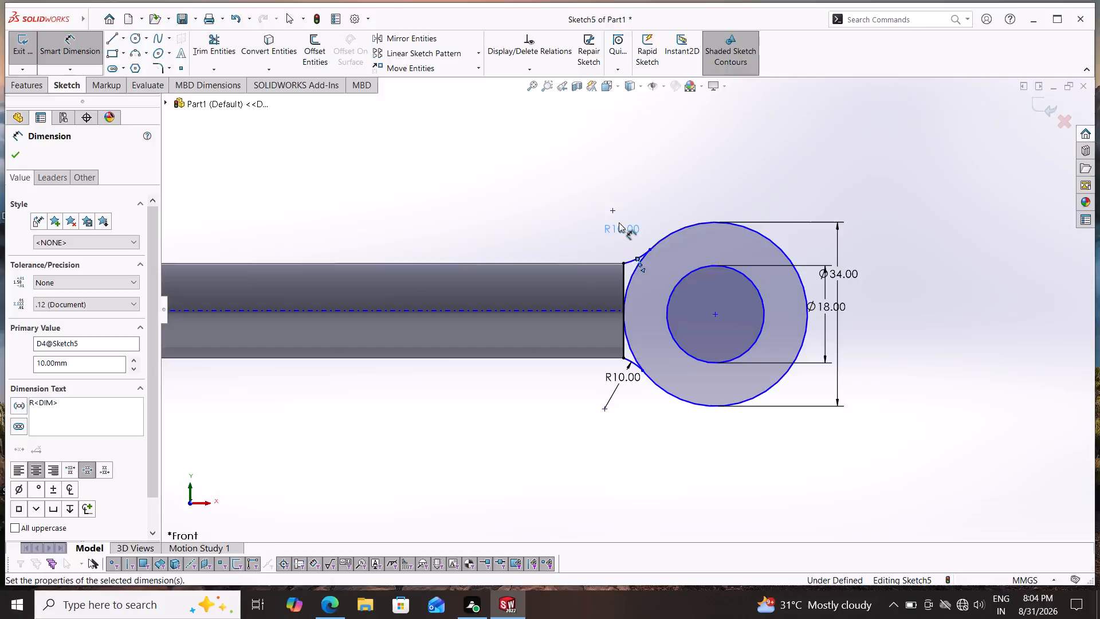
pyautogui.press('Escape')
pyautogui.press('Escape')
# Make the upper blend arc tangent to the 34 mm outer circle.
pyautogui.scroll(-2, 693, 250)
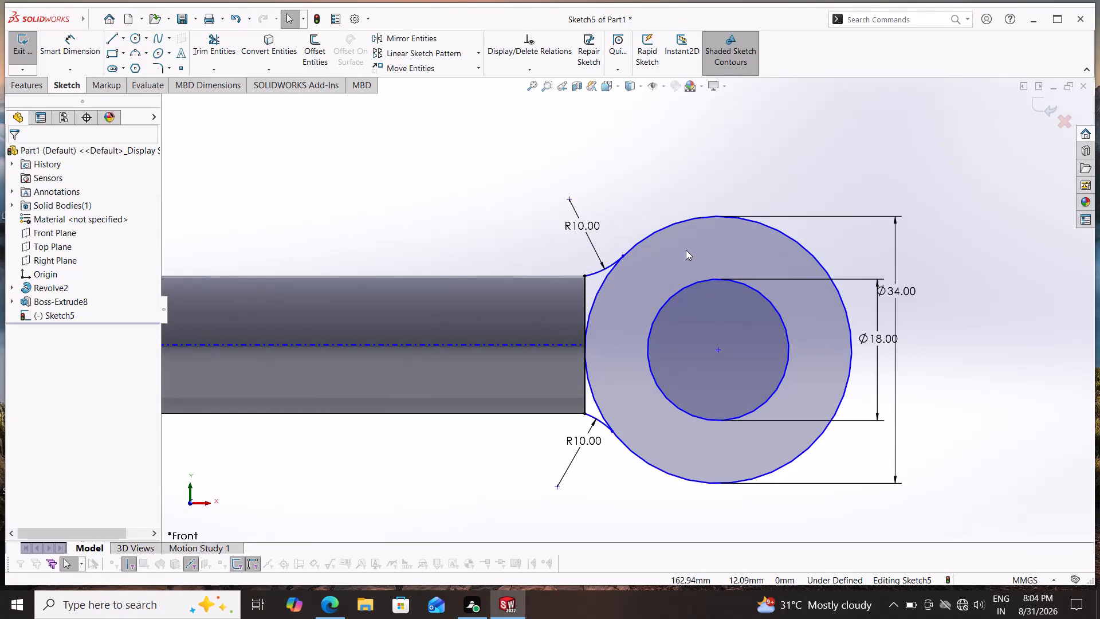
pyautogui.keyDown('shift'); pyautogui.click(640, 244); pyautogui.keyUp('shift')
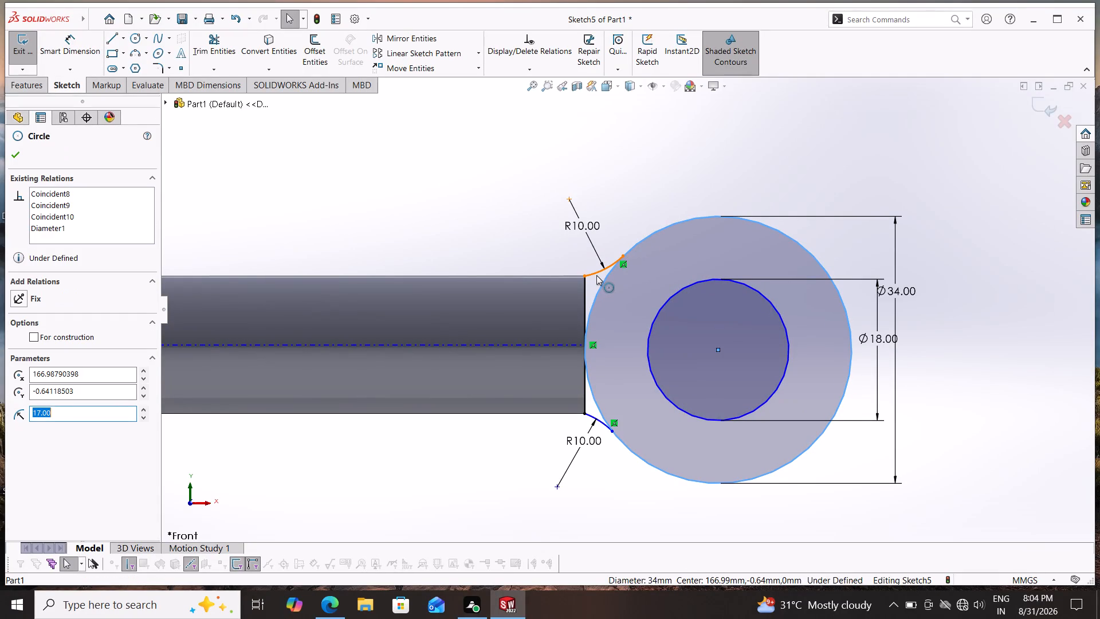
pyautogui.keyDown('shift'); pyautogui.click(596, 275); pyautogui.keyUp('shift')
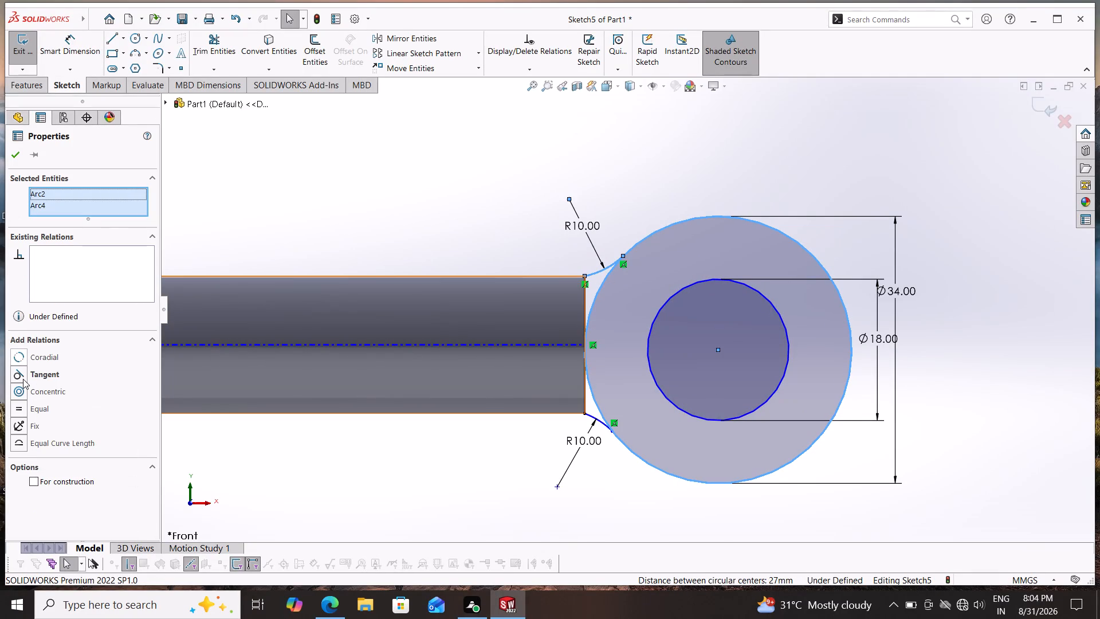
pyautogui.click(23, 379)
pyautogui.click(15, 149)
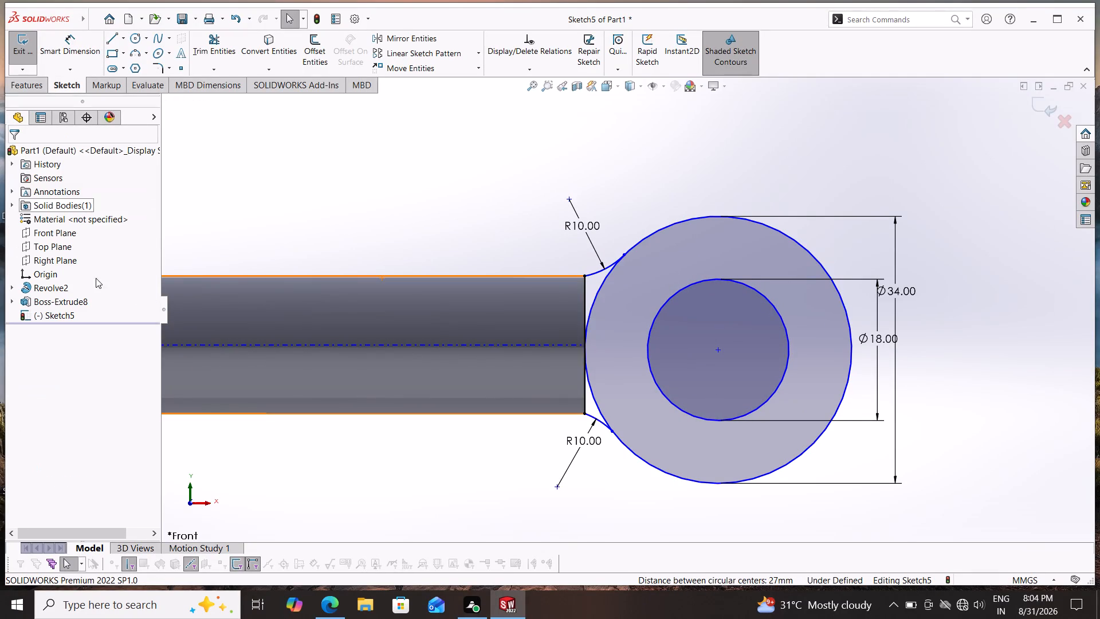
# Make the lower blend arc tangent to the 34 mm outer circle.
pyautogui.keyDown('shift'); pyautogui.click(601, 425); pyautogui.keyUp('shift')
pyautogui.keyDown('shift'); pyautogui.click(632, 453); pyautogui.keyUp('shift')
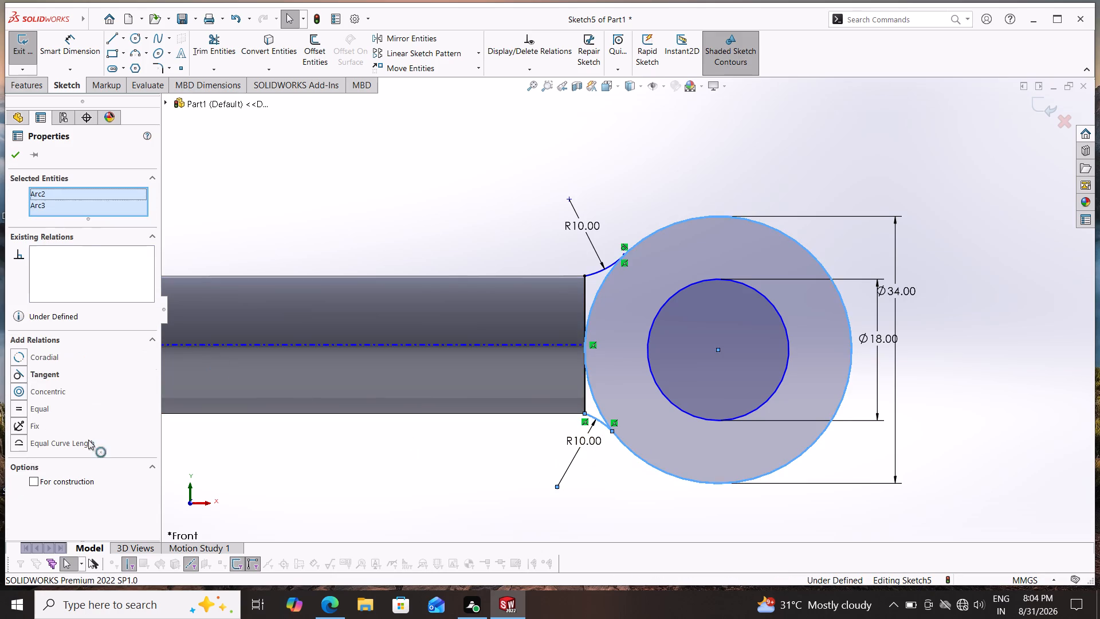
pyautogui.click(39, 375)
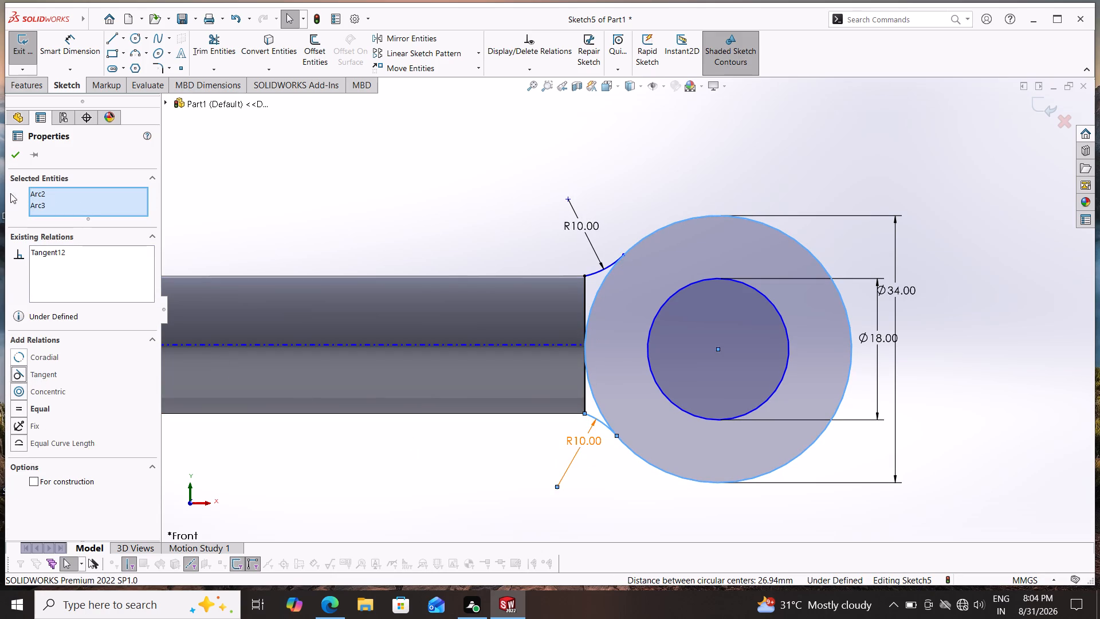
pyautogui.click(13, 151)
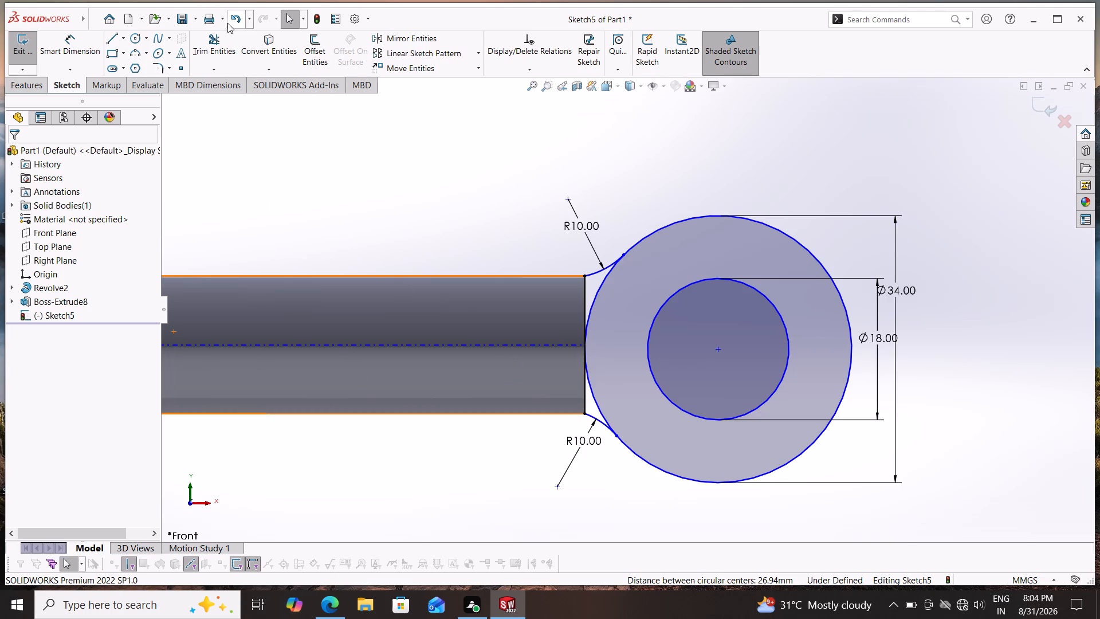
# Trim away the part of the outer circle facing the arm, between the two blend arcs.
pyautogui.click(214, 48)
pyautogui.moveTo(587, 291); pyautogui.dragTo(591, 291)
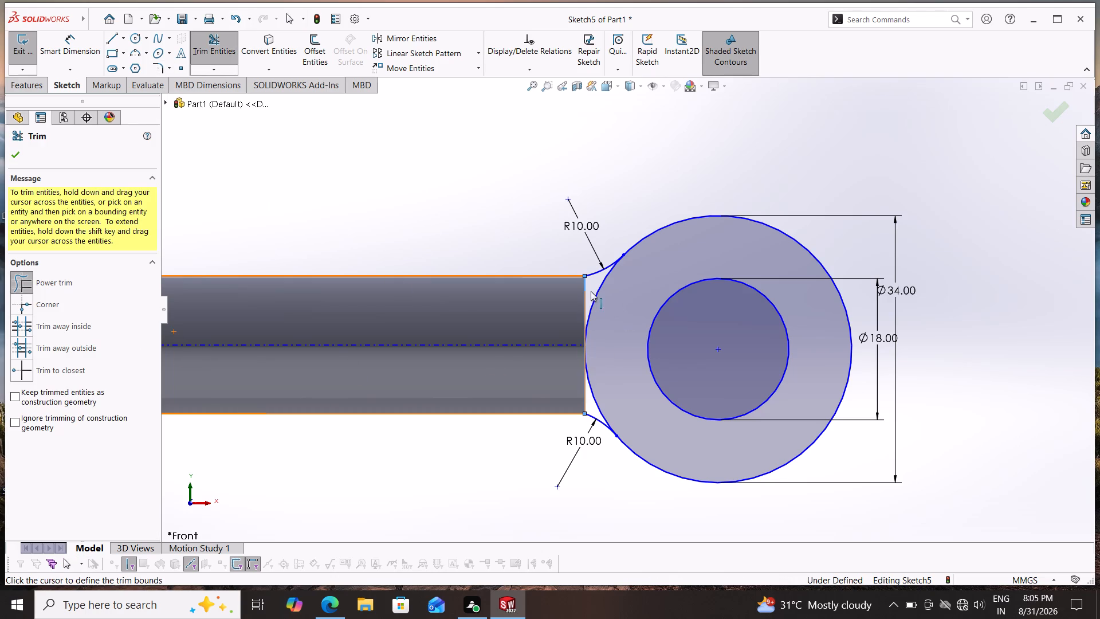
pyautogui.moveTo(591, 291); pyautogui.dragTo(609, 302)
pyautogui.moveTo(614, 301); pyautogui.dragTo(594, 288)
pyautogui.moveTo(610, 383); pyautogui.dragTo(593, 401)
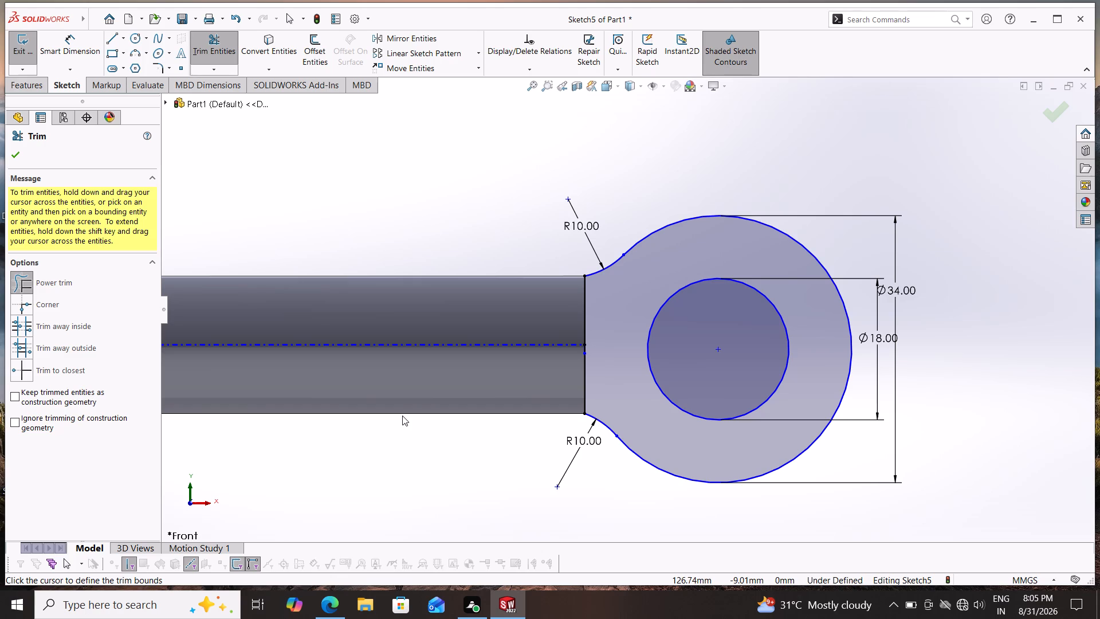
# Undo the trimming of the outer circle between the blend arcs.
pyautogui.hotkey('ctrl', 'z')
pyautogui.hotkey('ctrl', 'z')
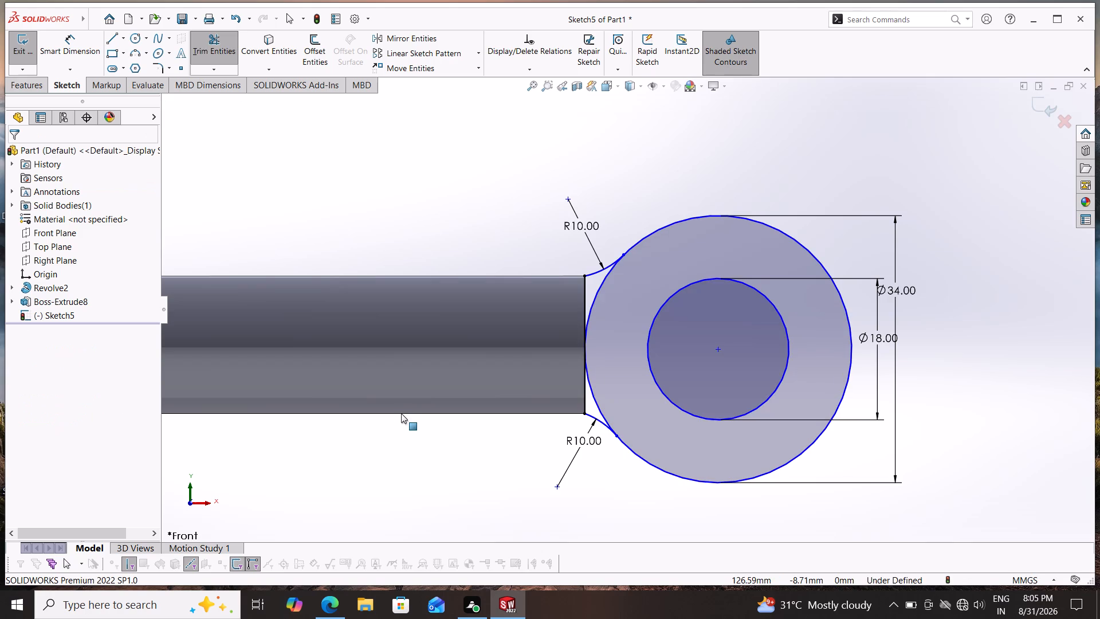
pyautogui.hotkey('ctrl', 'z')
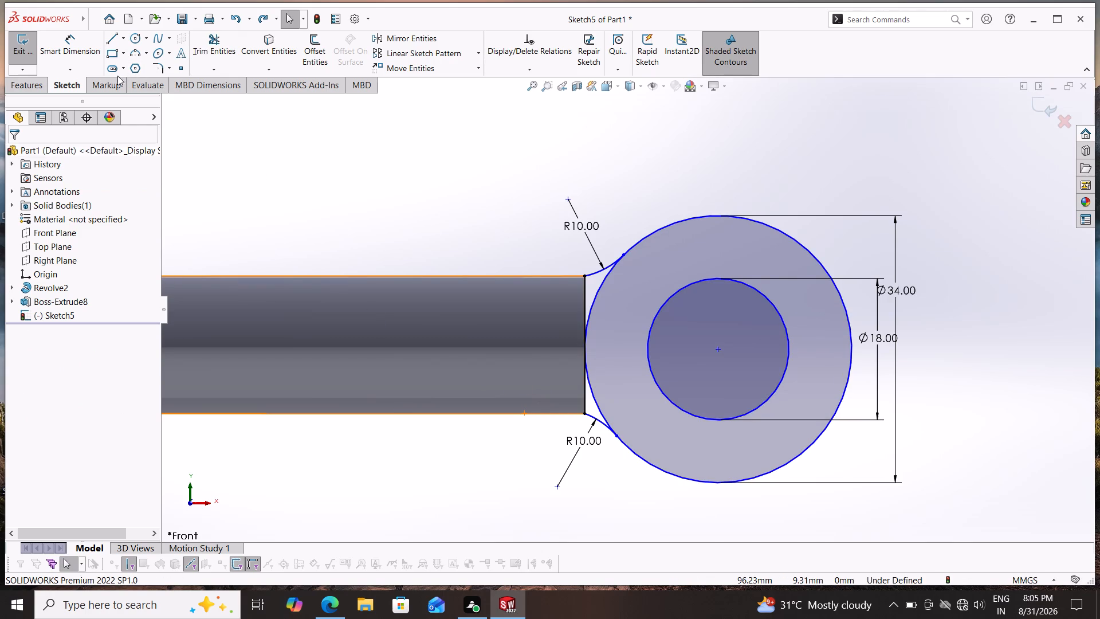
# Sketch a horizontal centerline about 30 mm long from the circles' centre into the arm.
pyautogui.click(123, 39)
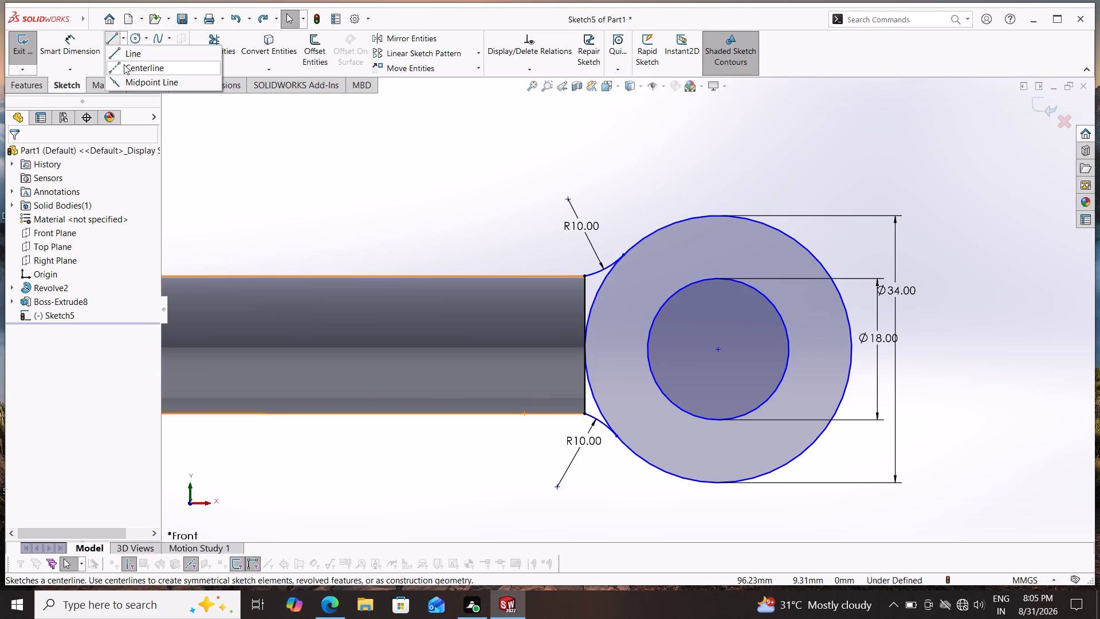
pyautogui.click(125, 66)
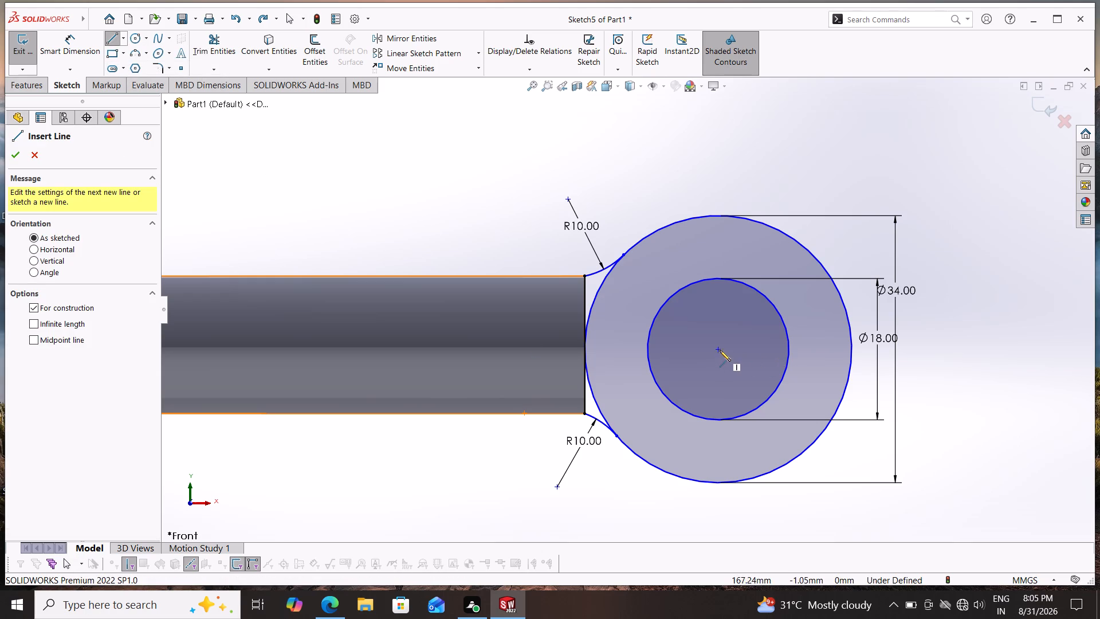
pyautogui.moveTo(720, 350); pyautogui.dragTo(712, 348)
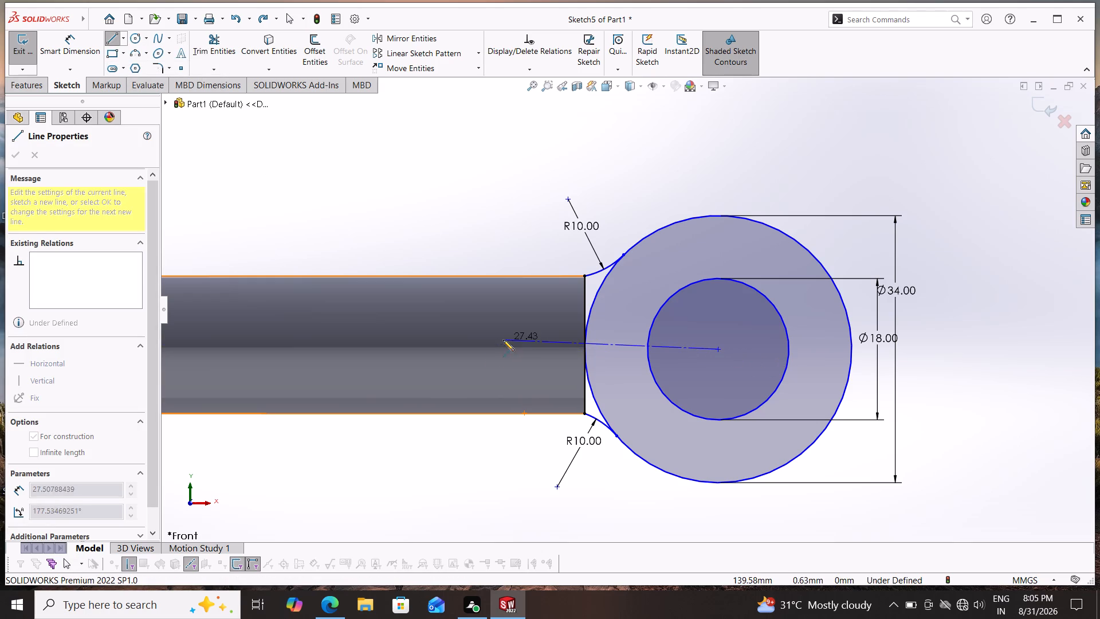
pyautogui.click(481, 349)
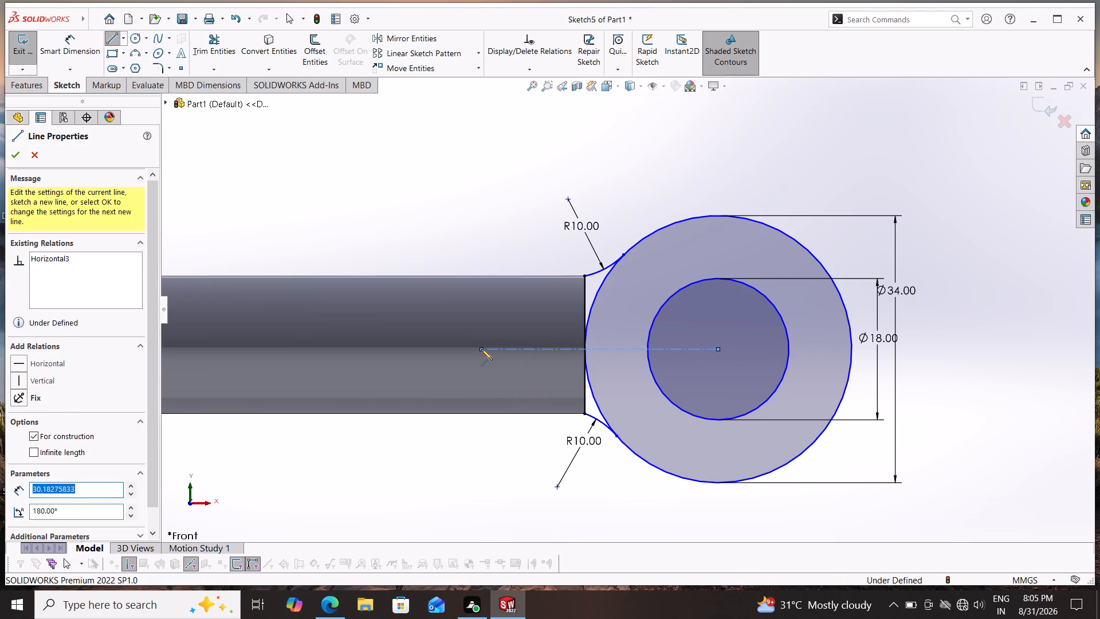
pyautogui.press('Escape')
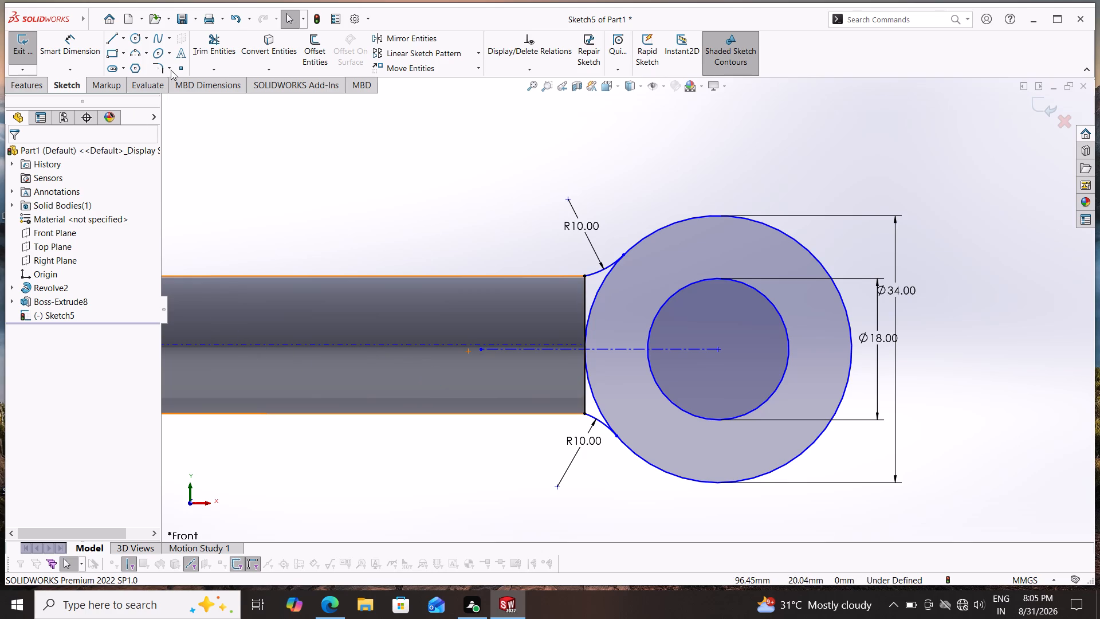
# Offset the new centerline by 5 mm in both directions, with dimensions added.
pyautogui.click(316, 40)
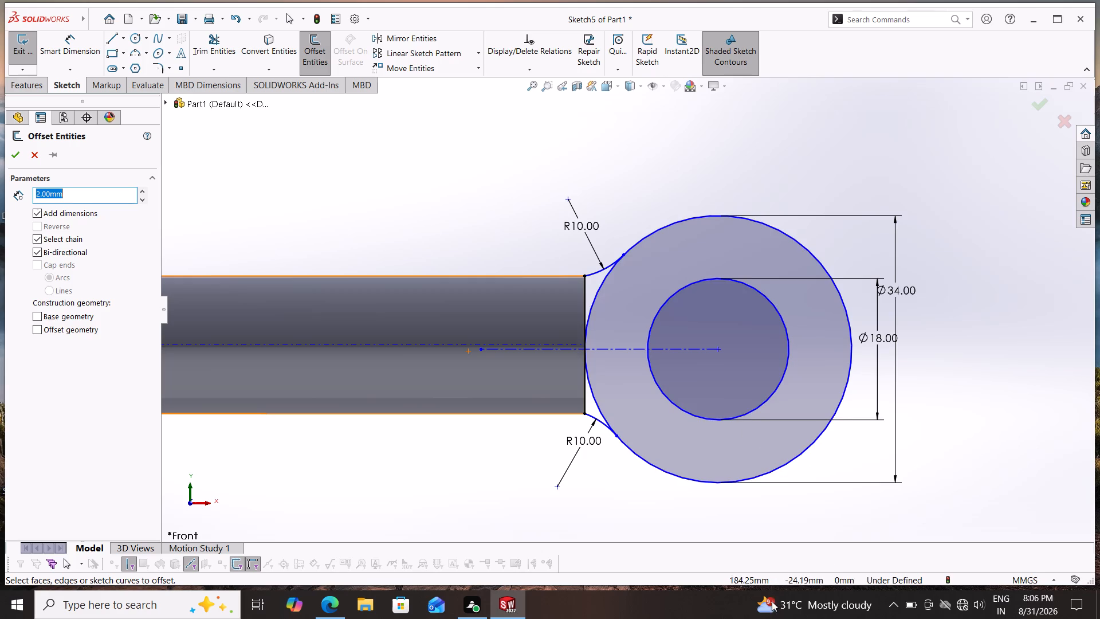
pyautogui.click(524, 349)
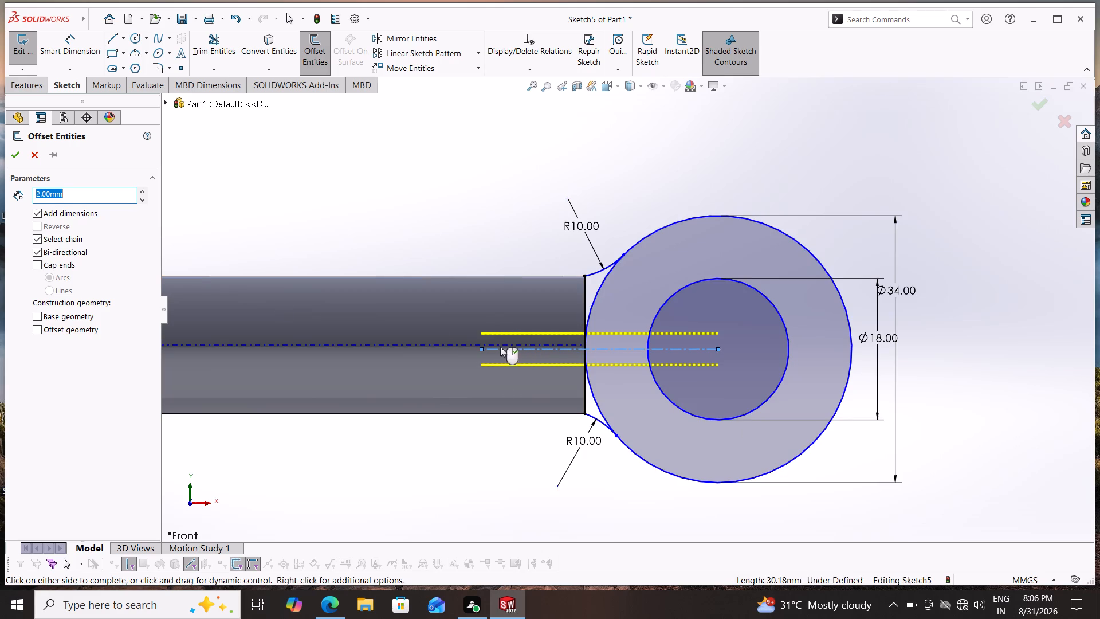
pyautogui.press('5')
pyautogui.press('Return')
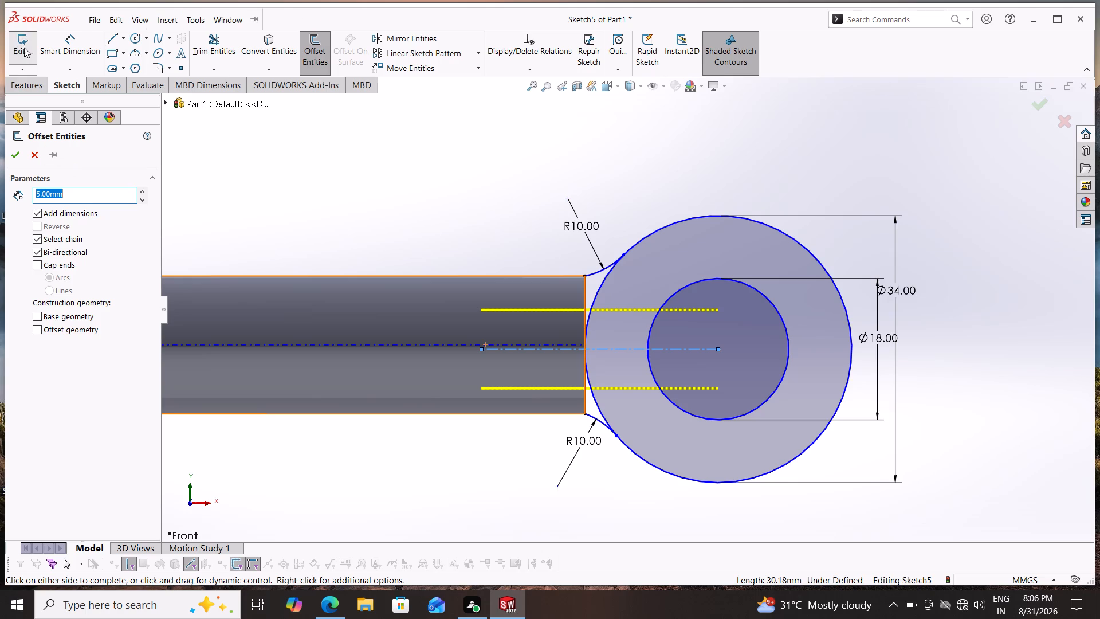
pyautogui.click(15, 155)
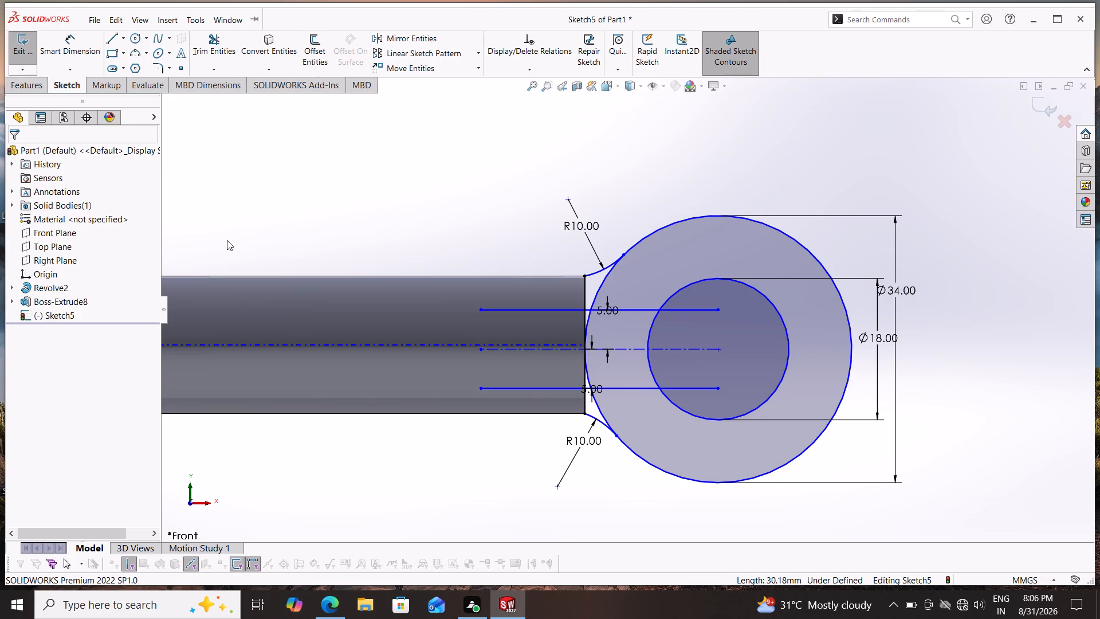
# Delete the lower 10 mm blend arc between the arm's end and the outer circle.
pyautogui.click(604, 426)
pyautogui.press('Delete')
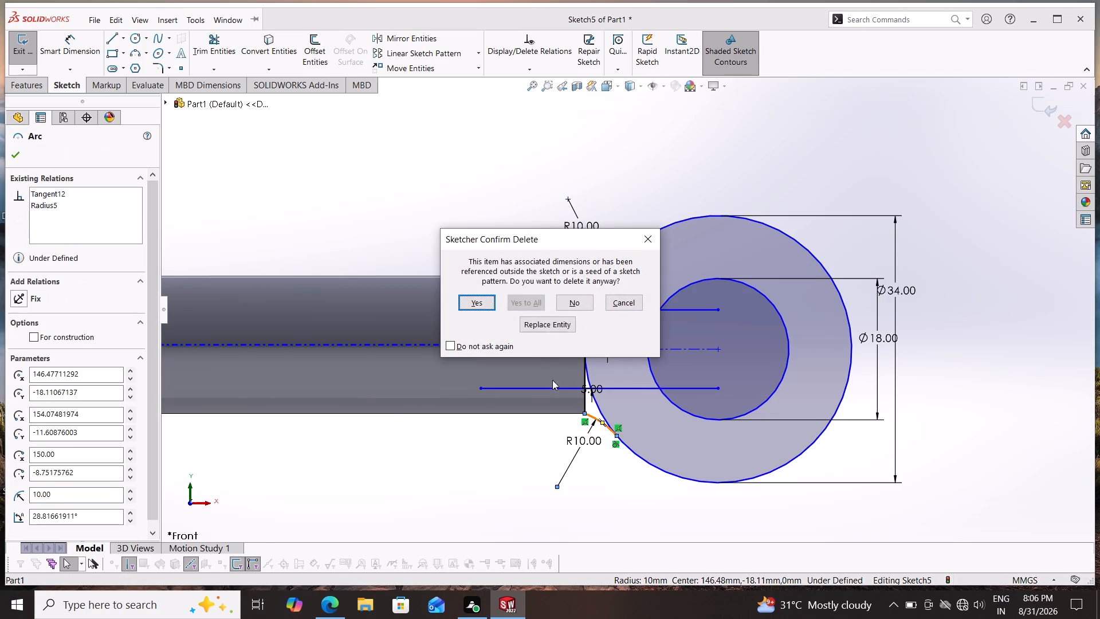
pyautogui.click(477, 296)
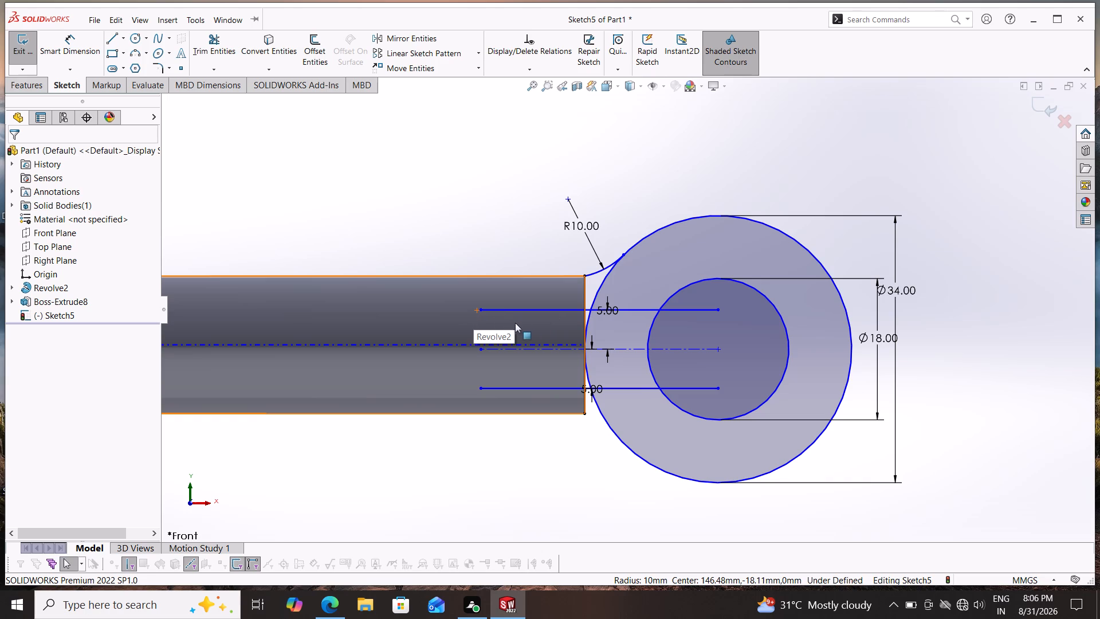
# Sketch a three-point arc of about 12.8 mm radius from the lower offset line at the arm's end to the outer circle's lower side.
pyautogui.click(136, 47)
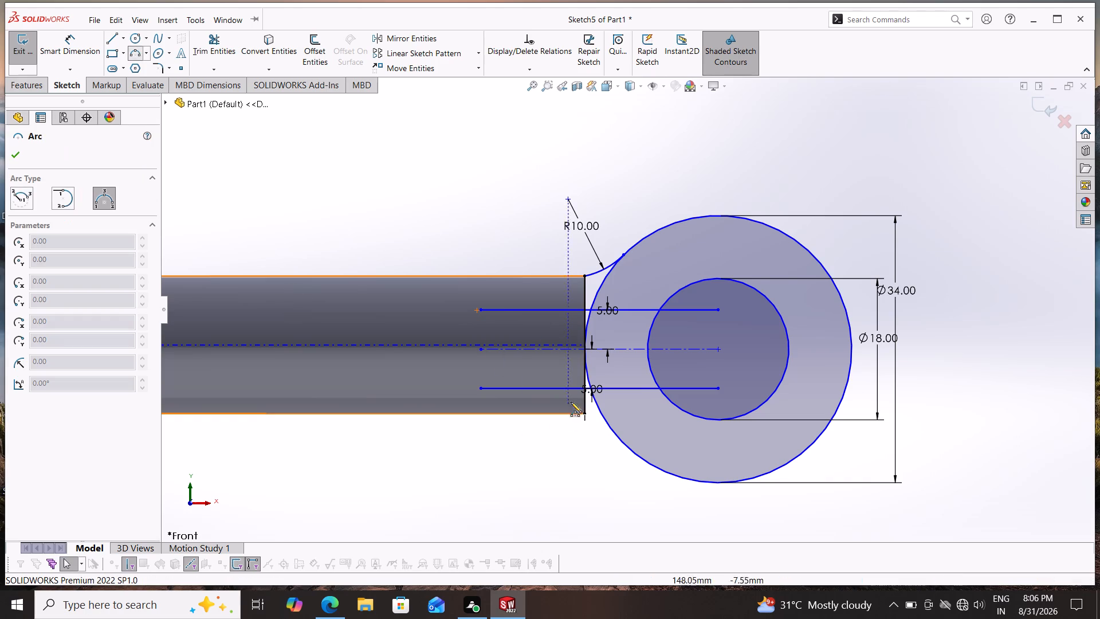
pyautogui.scroll(-4, 588, 389)
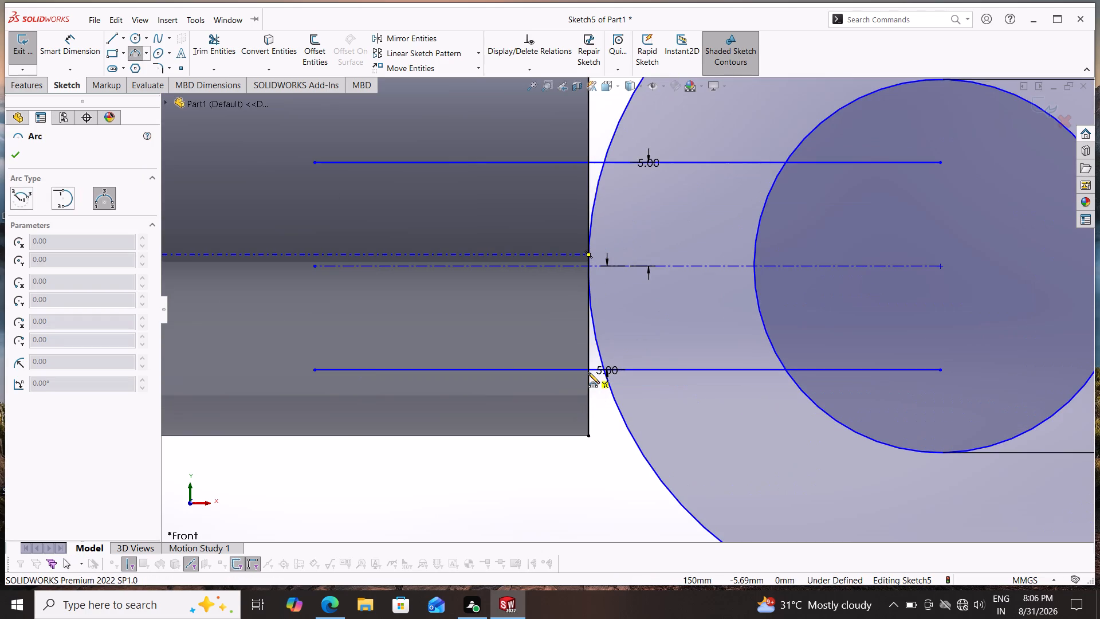
pyautogui.click(588, 369)
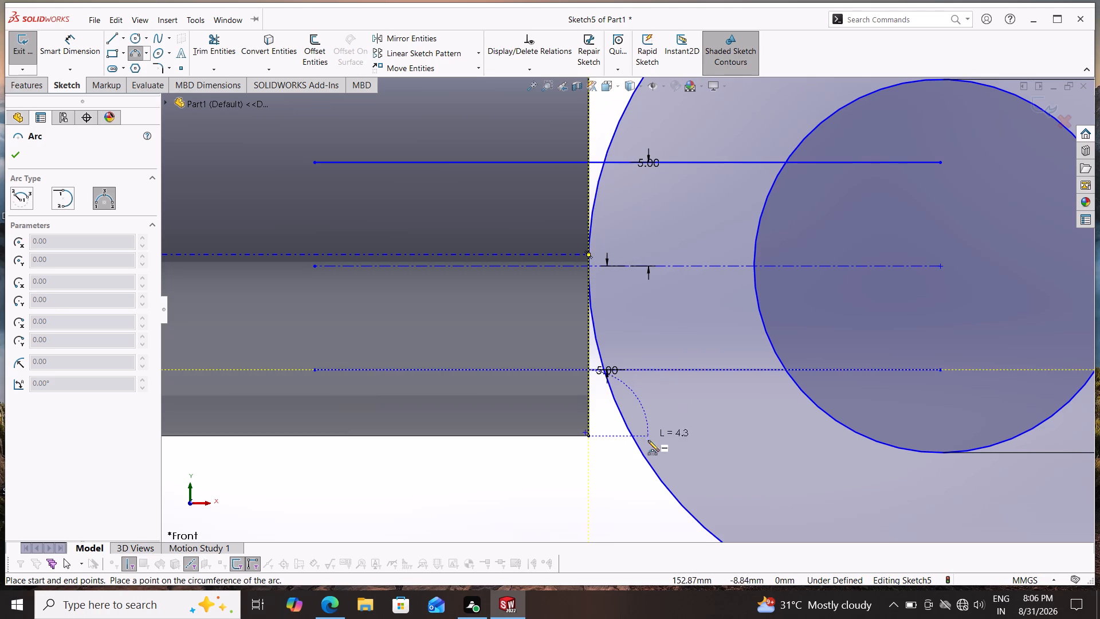
pyautogui.scroll(3, 659, 495)
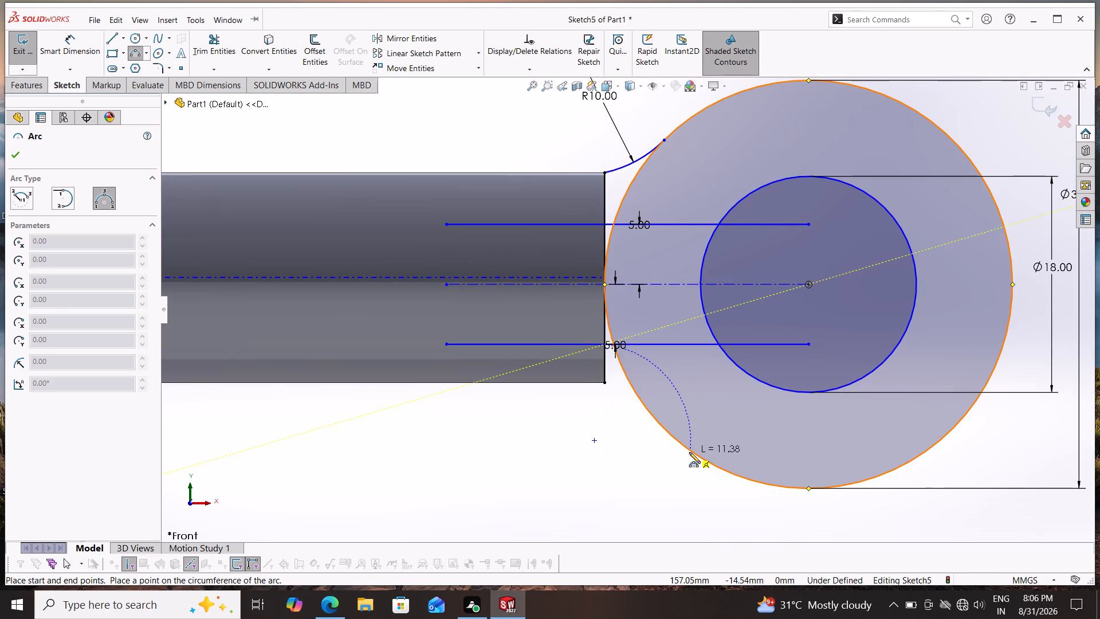
pyautogui.click(689, 452)
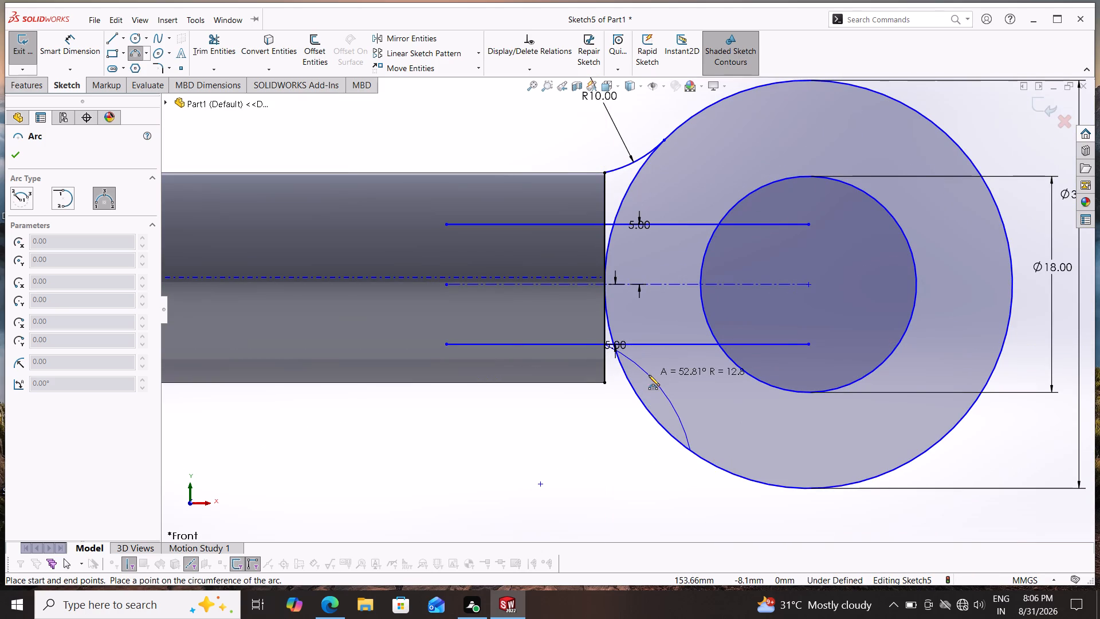
pyautogui.click(649, 375)
# Dimension the new lower arc at a 10 mm radius.
pyautogui.click(73, 46)
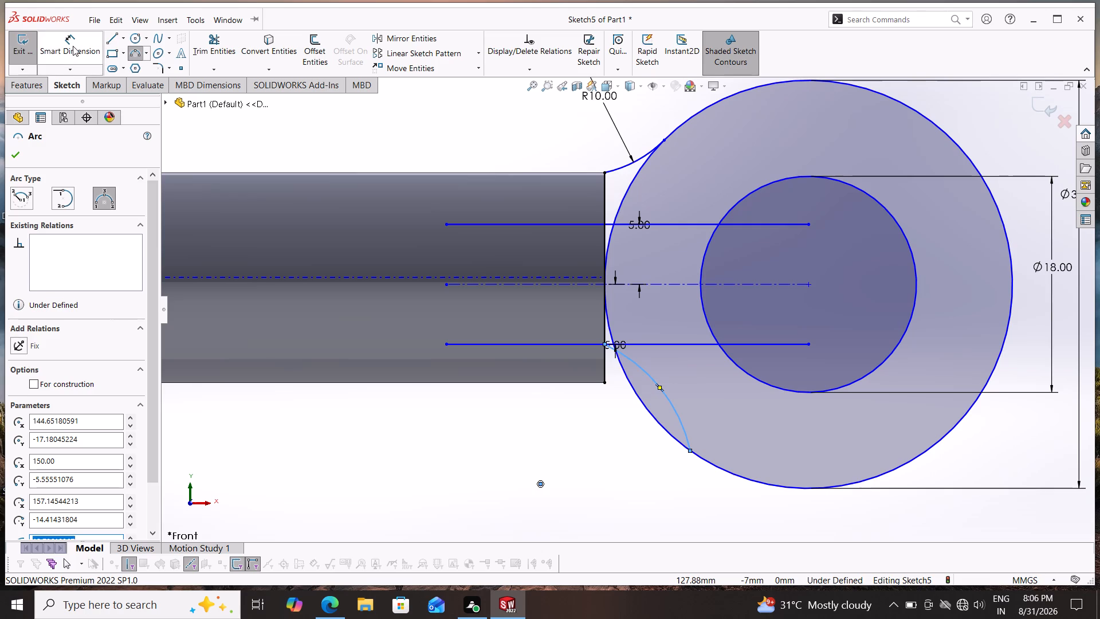
pyautogui.moveTo(666, 395); pyautogui.dragTo(655, 402)
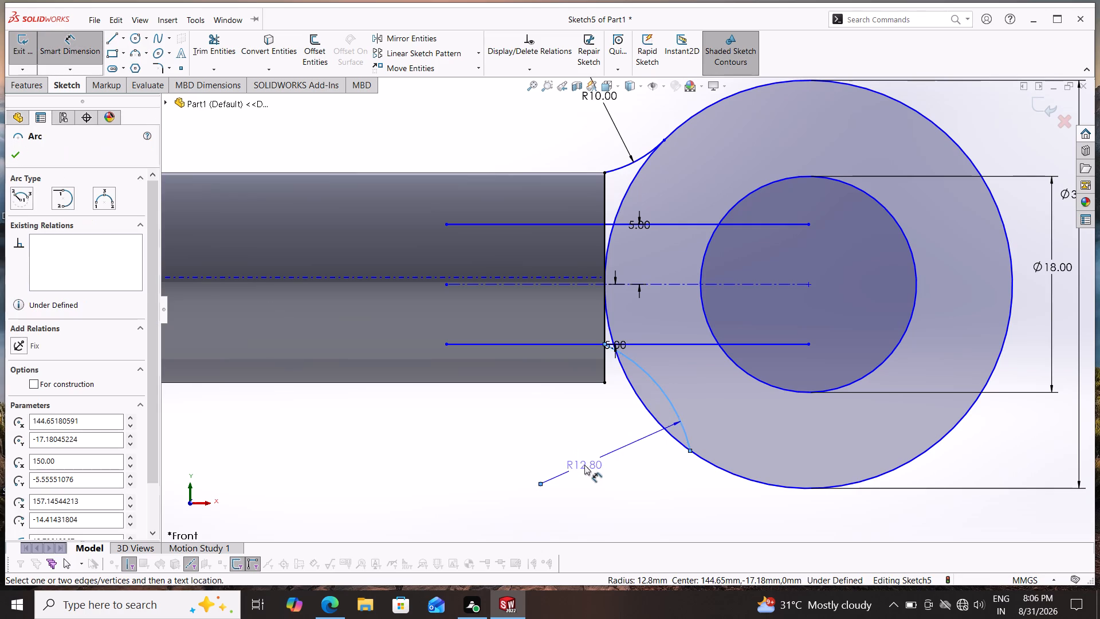
pyautogui.click(588, 443)
pyautogui.write('10')
pyautogui.press('Return')
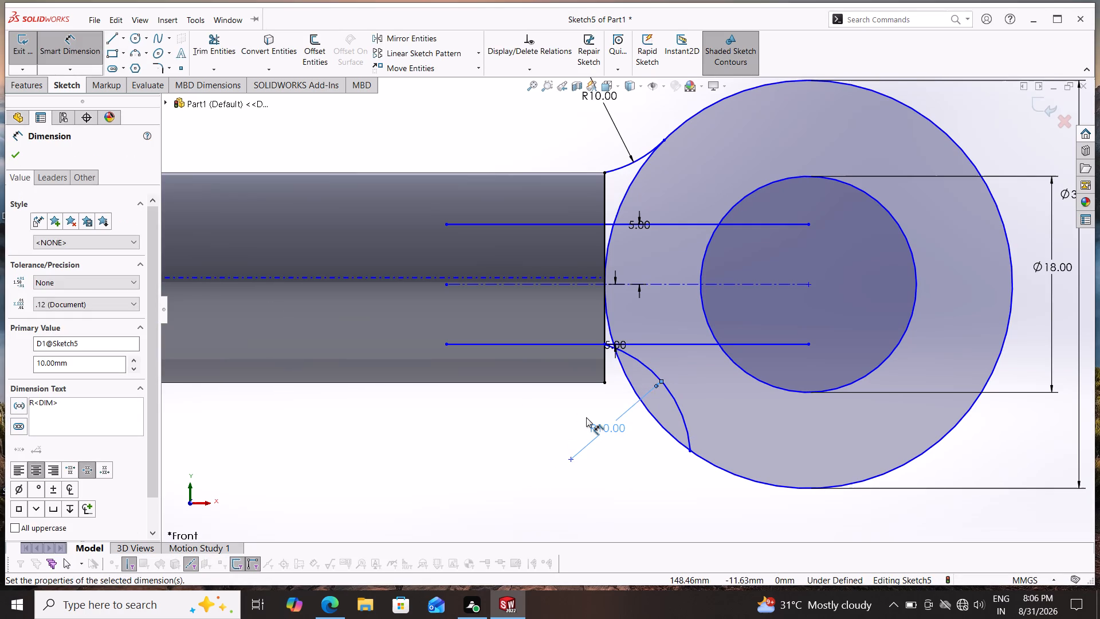
# Make the lower 10 mm arc tangent to the outer 34 mm circle.
pyautogui.press('Escape')
pyautogui.keyDown('shift'); pyautogui.click(671, 441); pyautogui.keyUp('shift')
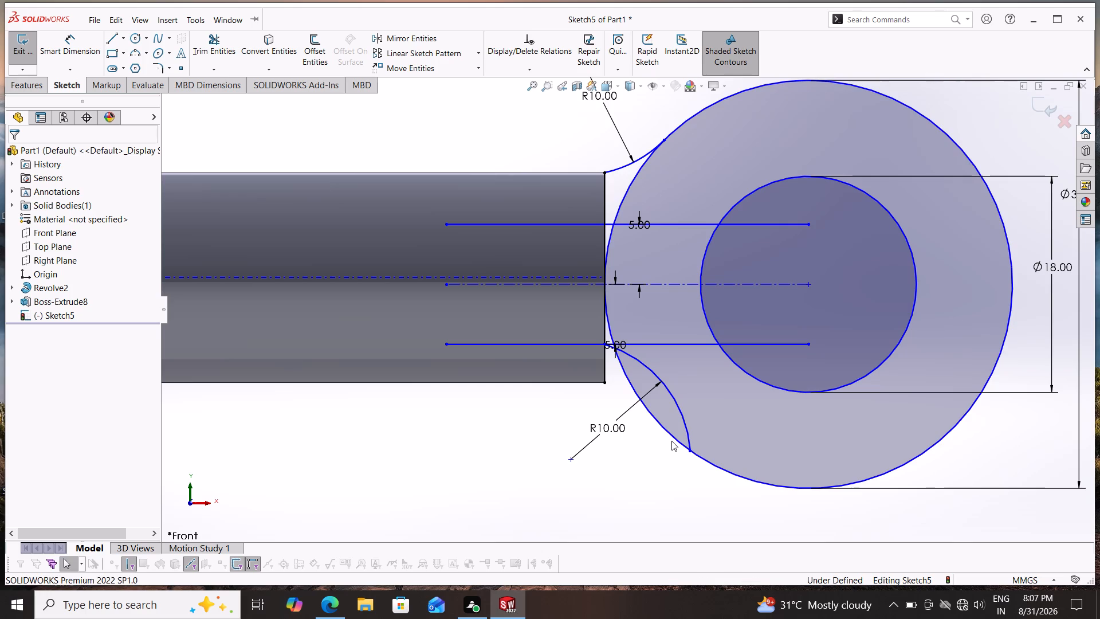
pyautogui.keyDown('shift'); pyautogui.click(673, 436); pyautogui.keyUp('shift')
pyautogui.keyDown('shift'); pyautogui.click(684, 420); pyautogui.keyUp('shift')
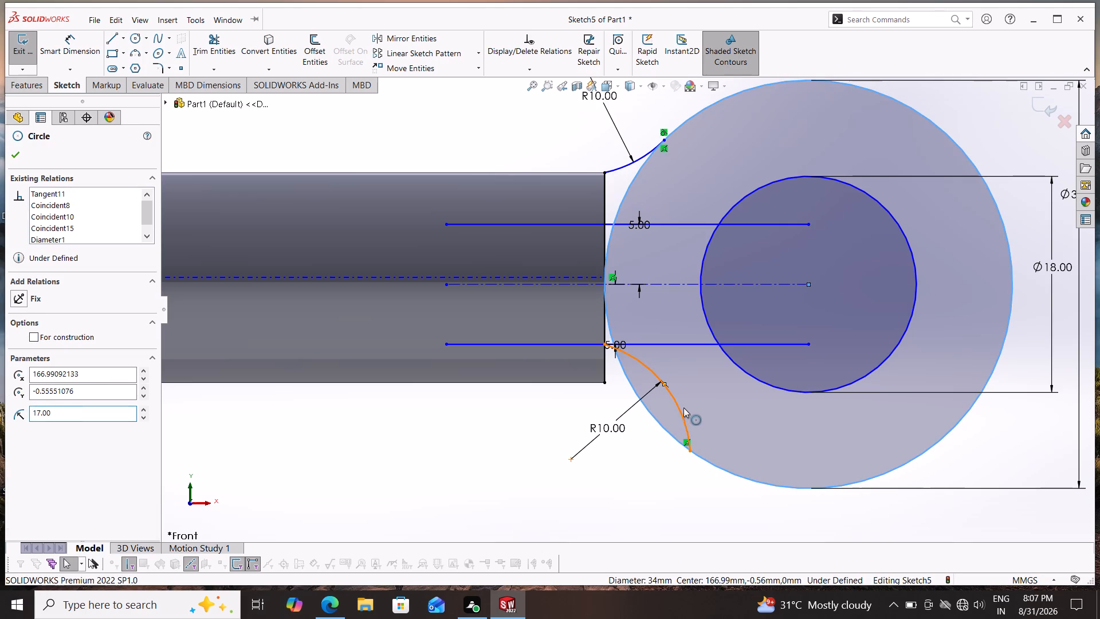
pyautogui.click(45, 374)
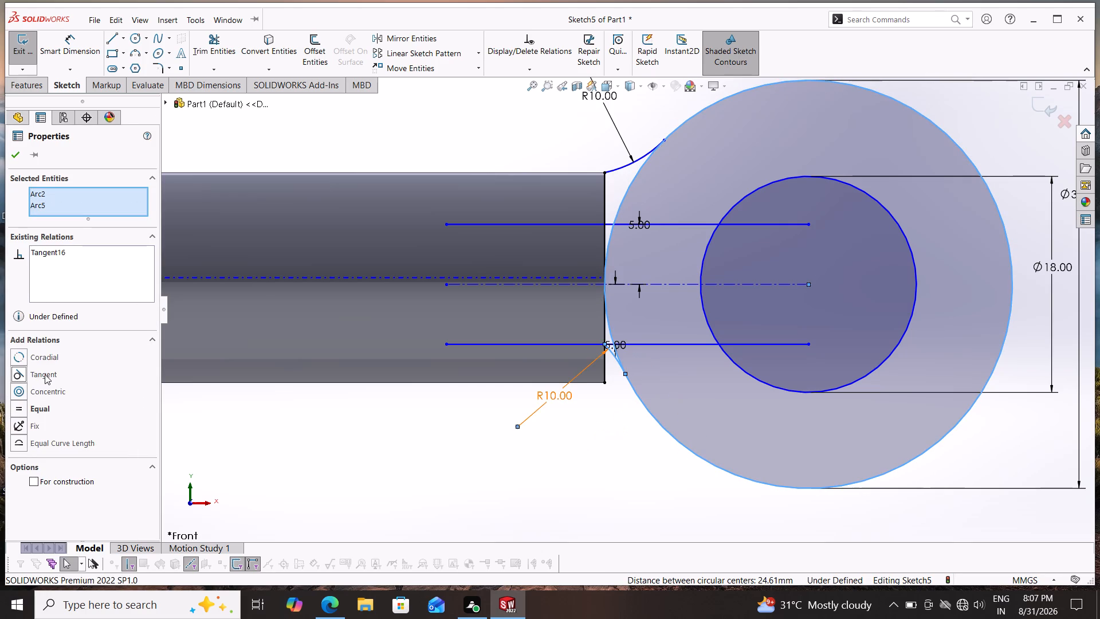
pyautogui.click(13, 155)
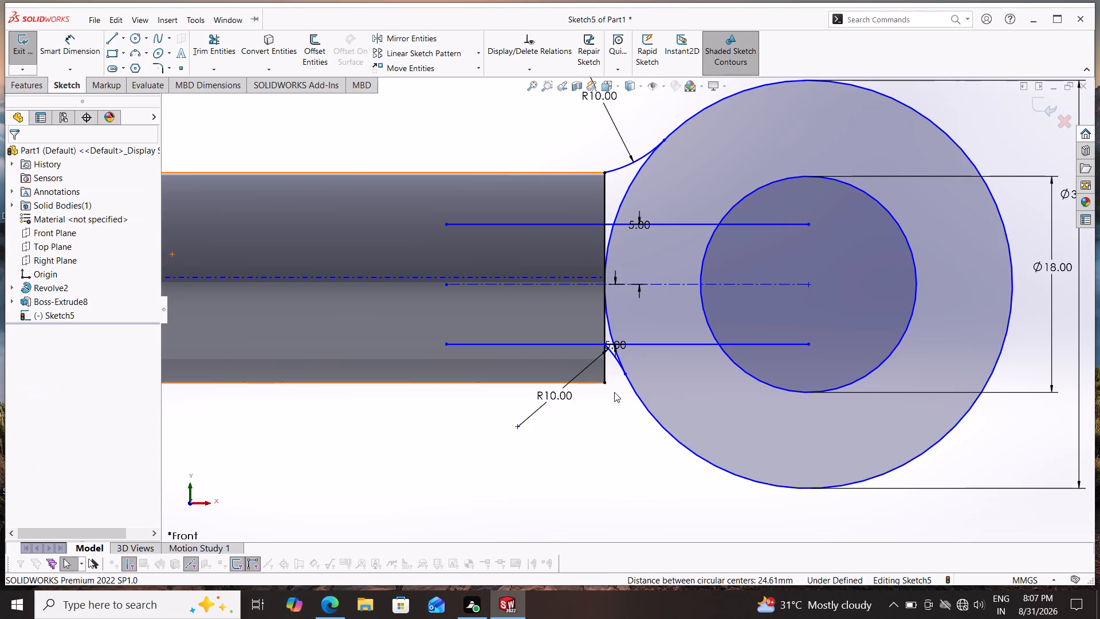
# Delete the upper 10 mm blend arc between the arm's end and the outer circle.
pyautogui.scroll(-1, 660, 343)
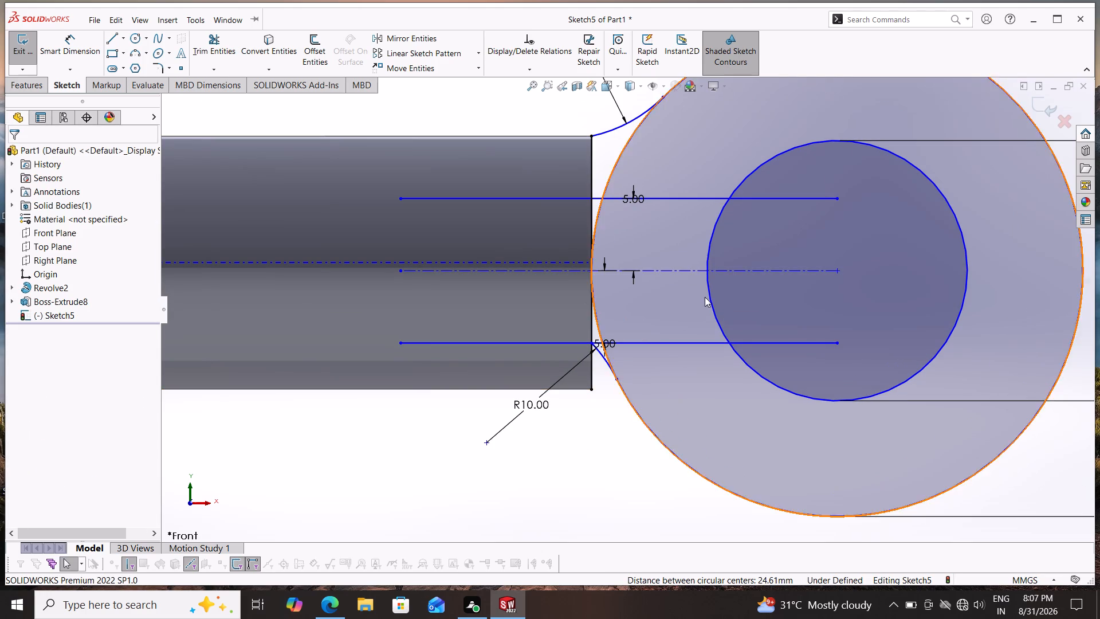
pyautogui.click(604, 130)
pyautogui.press('Delete')
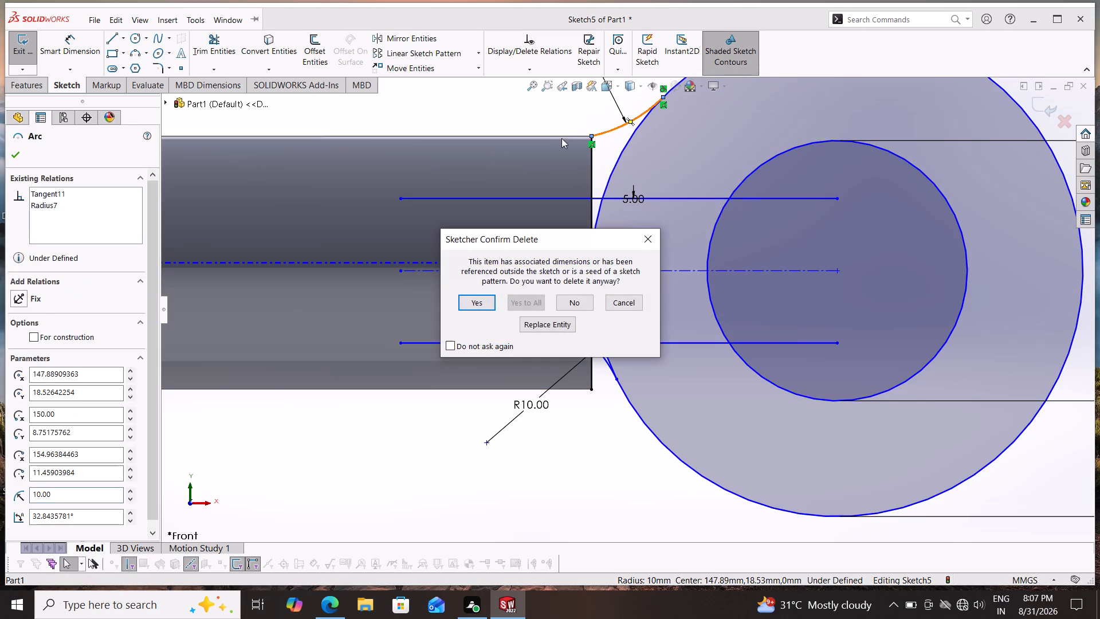
pyautogui.click(480, 297)
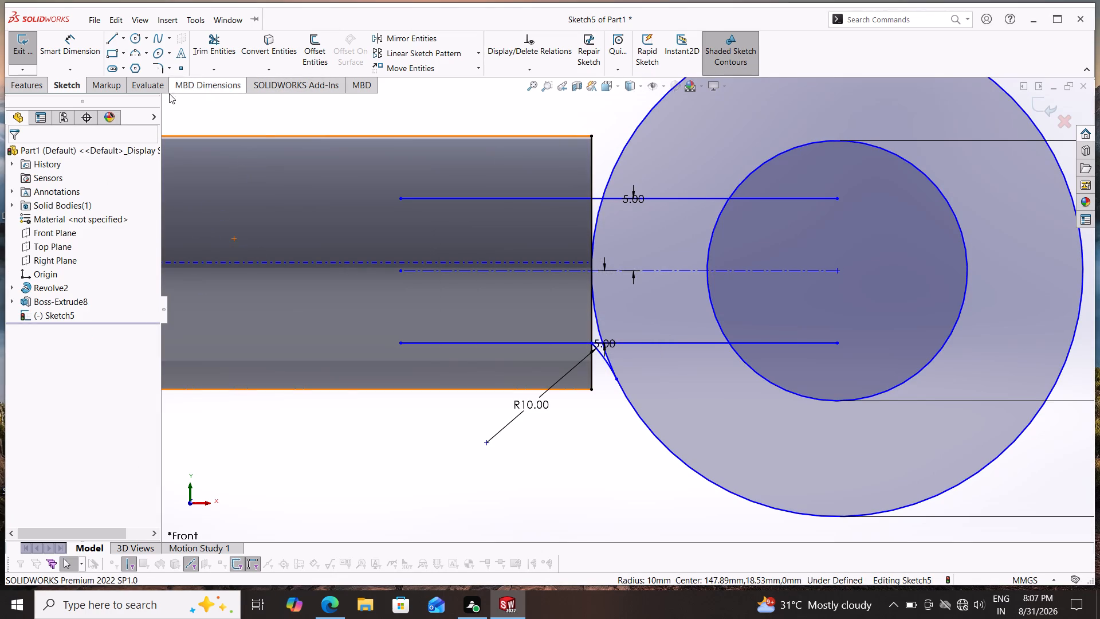
# Mirror the lower 10 mm arc about the ring's horizontal centerline, keeping the original.
pyautogui.click(389, 32)
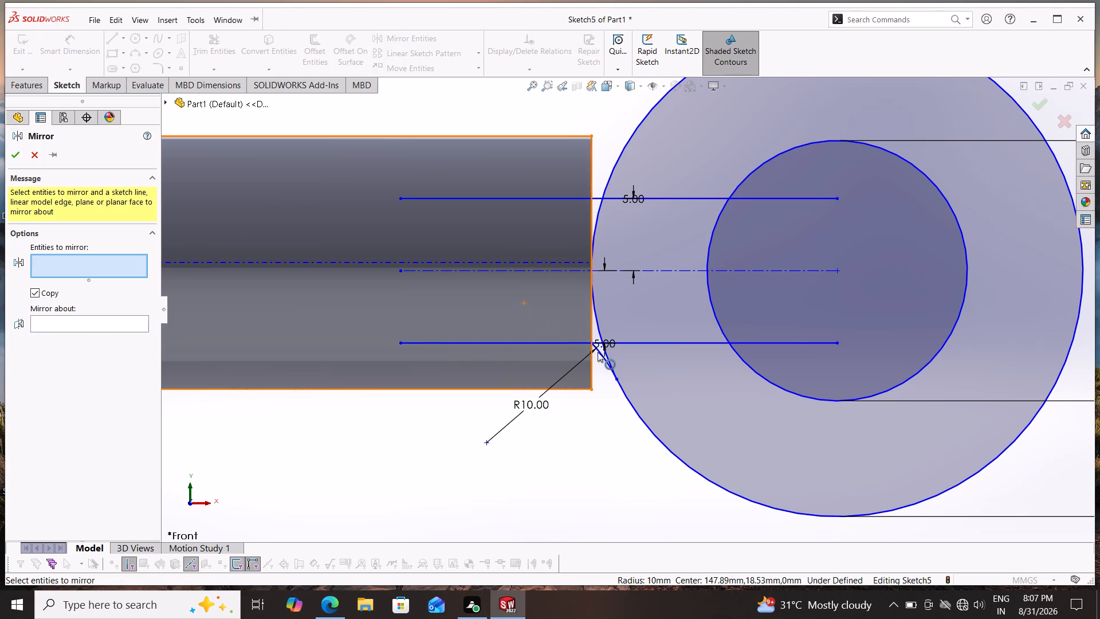
pyautogui.click(599, 352)
pyautogui.click(110, 324)
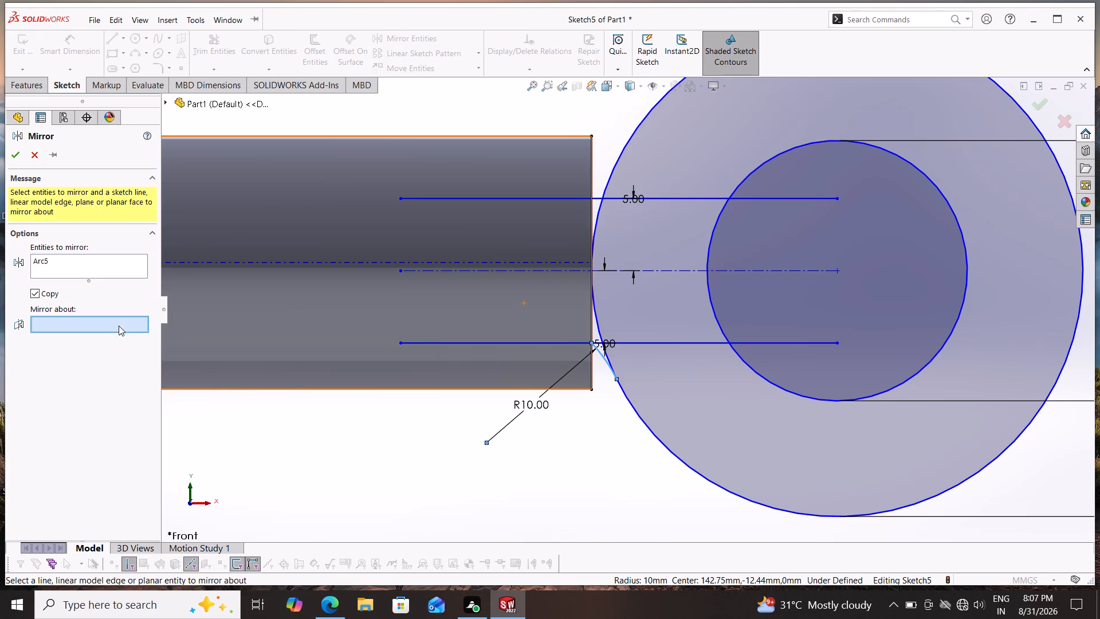
pyautogui.click(471, 271)
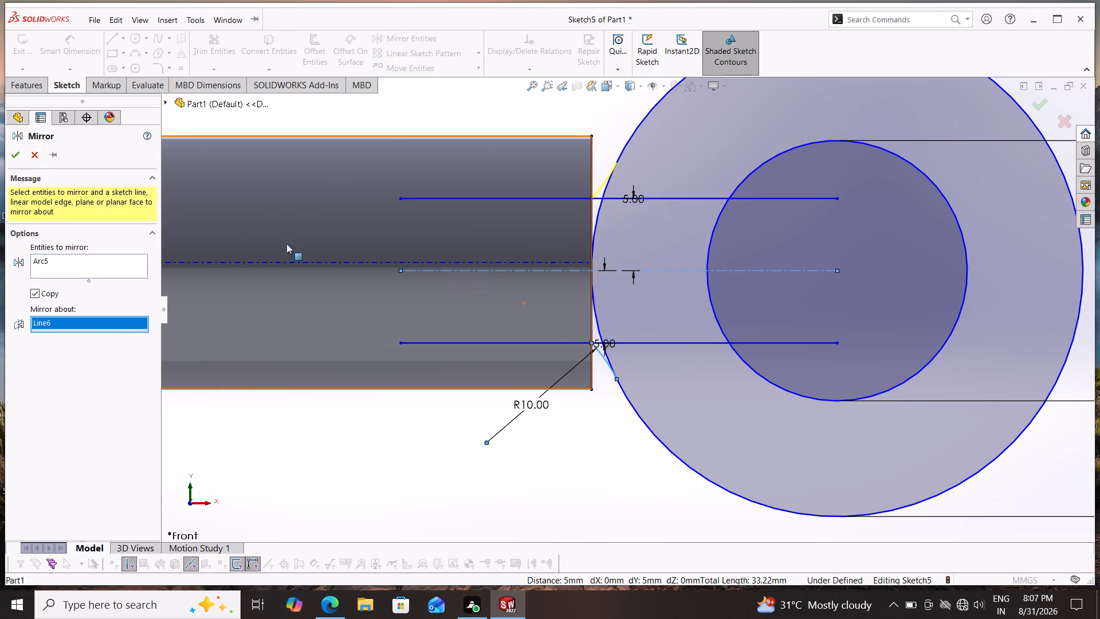
pyautogui.click(10, 153)
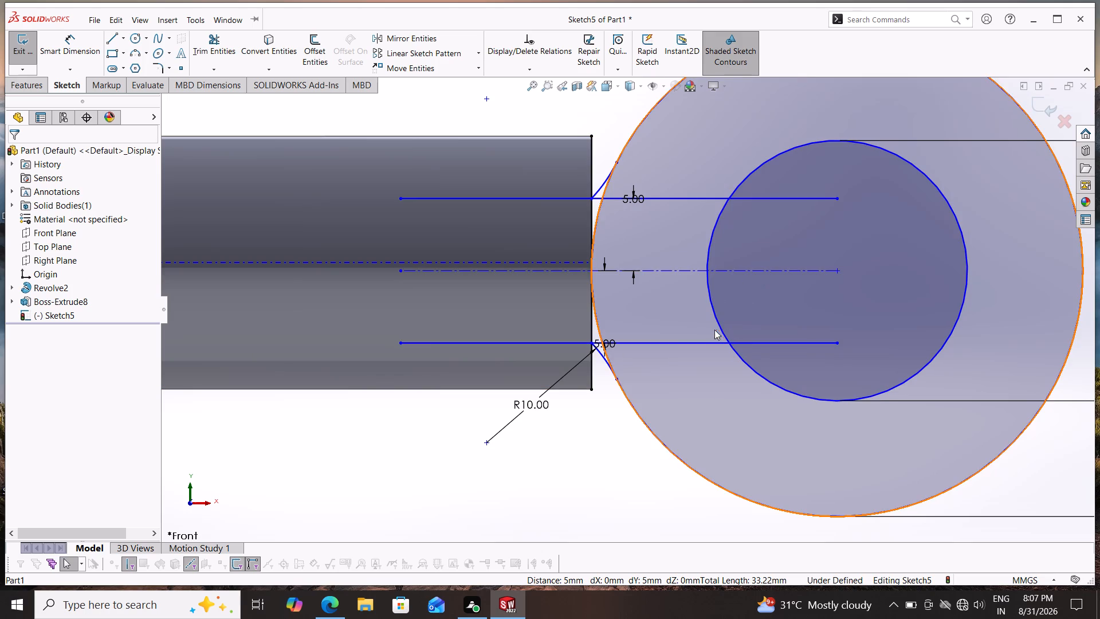
# Trim the upper offset line inside the ring and its hole, and the lower offset line between the two circles.
pyautogui.click(211, 49)
pyautogui.moveTo(628, 186); pyautogui.dragTo(607, 189)
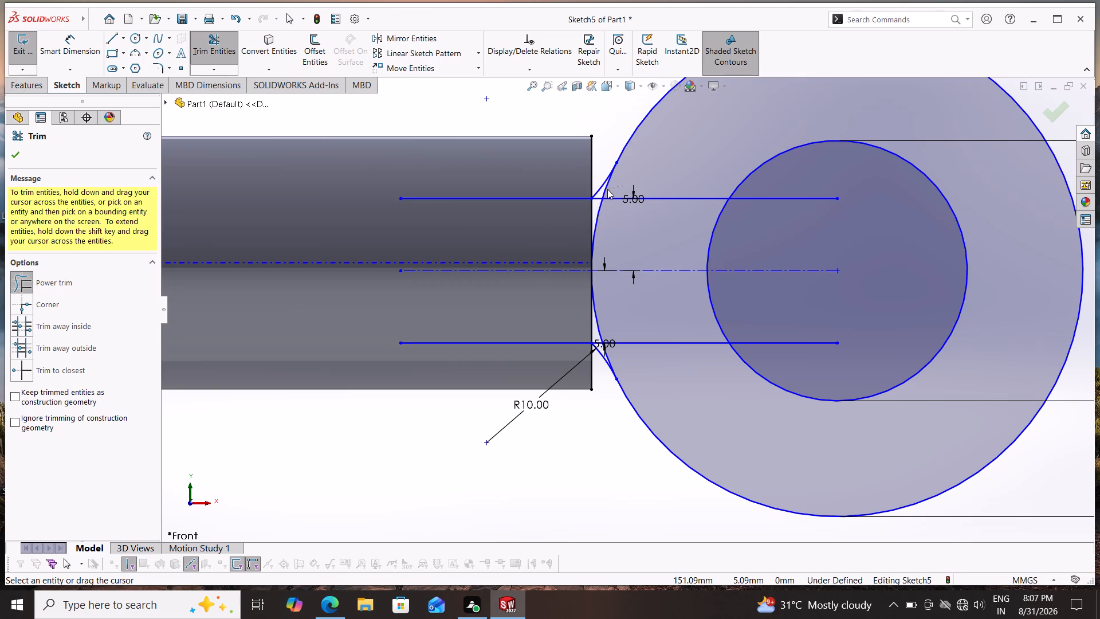
pyautogui.moveTo(607, 189); pyautogui.dragTo(619, 206)
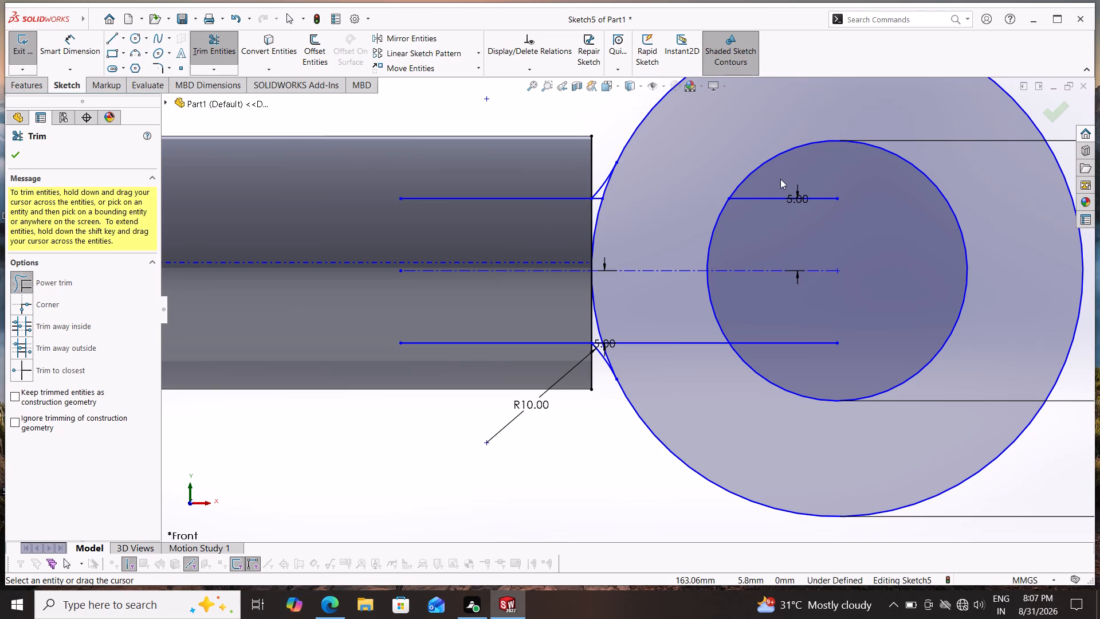
pyautogui.moveTo(780, 179); pyautogui.dragTo(774, 206)
pyautogui.moveTo(662, 246); pyautogui.dragTo(660, 263)
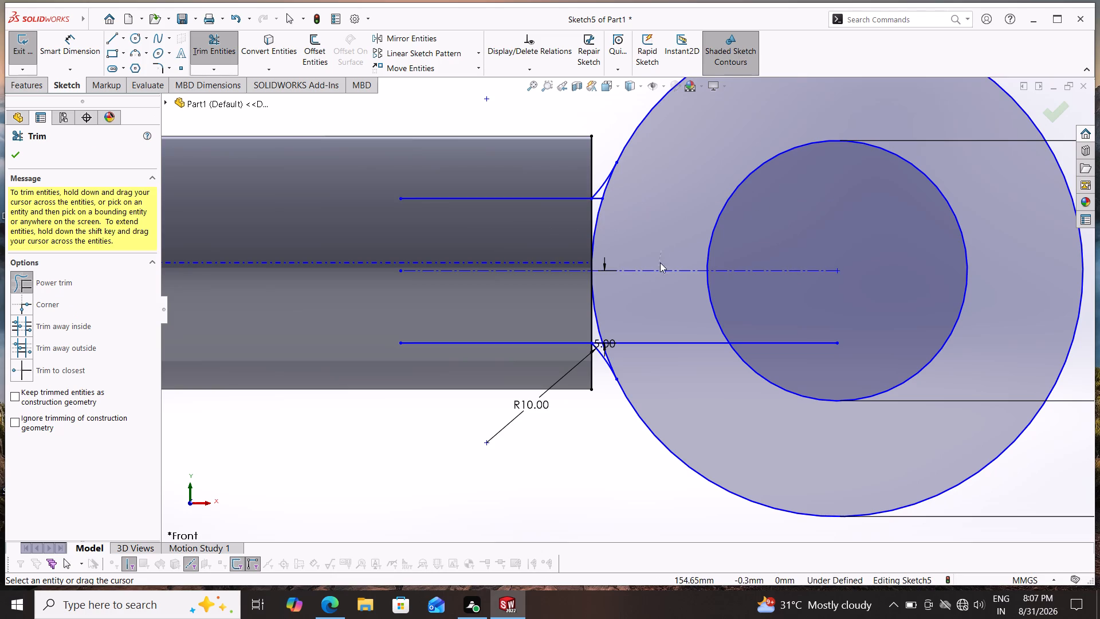
pyautogui.moveTo(660, 263); pyautogui.dragTo(665, 257)
pyautogui.moveTo(651, 314); pyautogui.dragTo(651, 358)
# Trim the short stubs of both offset lines between the arm's end face and the outer circle.
pyautogui.scroll(-3, 613, 345)
pyautogui.moveTo(602, 330); pyautogui.dragTo(601, 334)
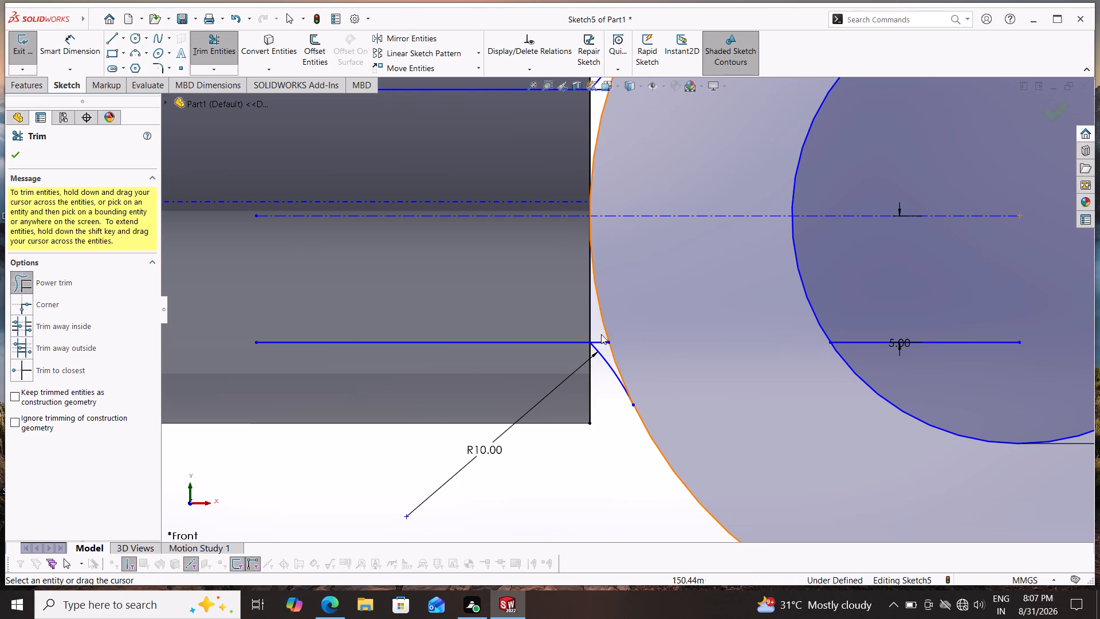
pyautogui.moveTo(601, 334); pyautogui.dragTo(601, 346)
pyautogui.moveTo(602, 346); pyautogui.dragTo(601, 334)
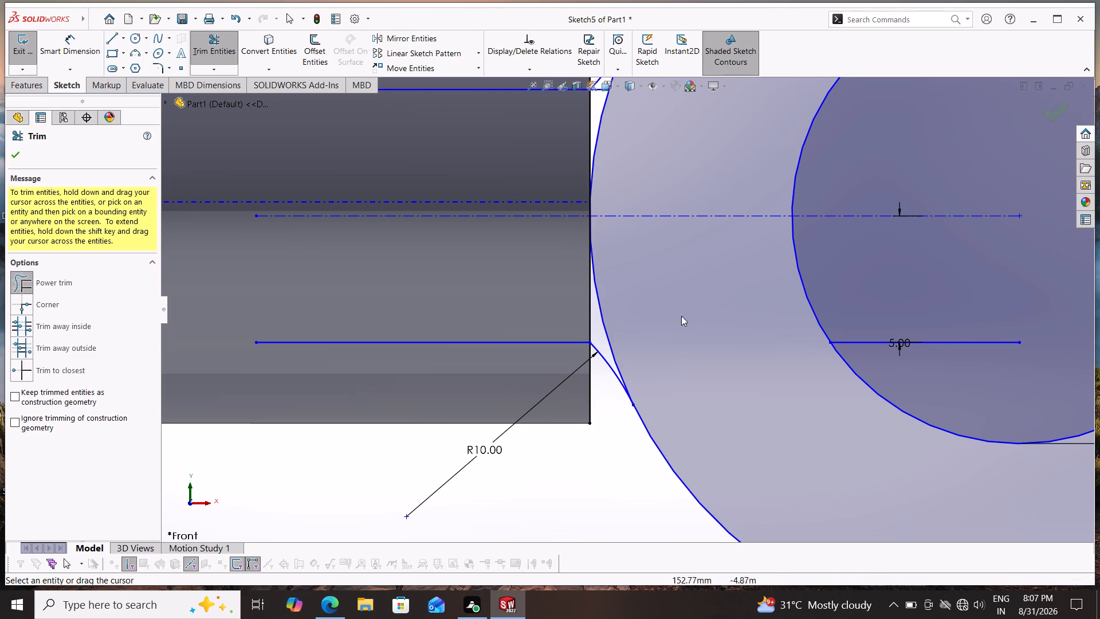
pyautogui.scroll(3, 706, 281)
pyautogui.scroll(-2, 622, 185)
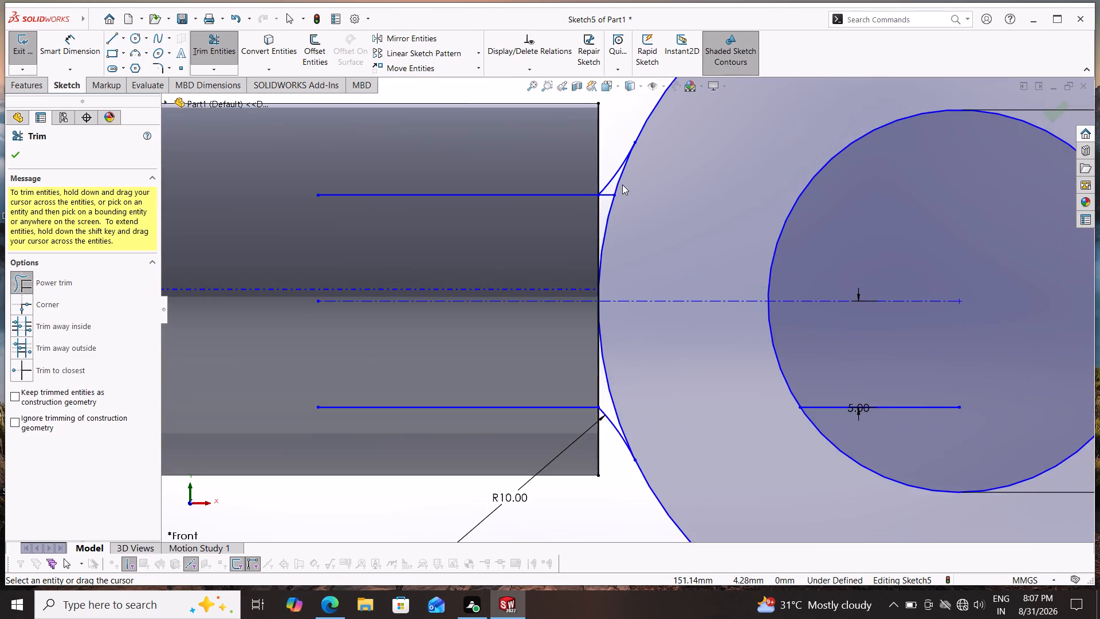
pyautogui.scroll(-3, 622, 185)
pyautogui.moveTo(603, 214); pyautogui.dragTo(603, 224)
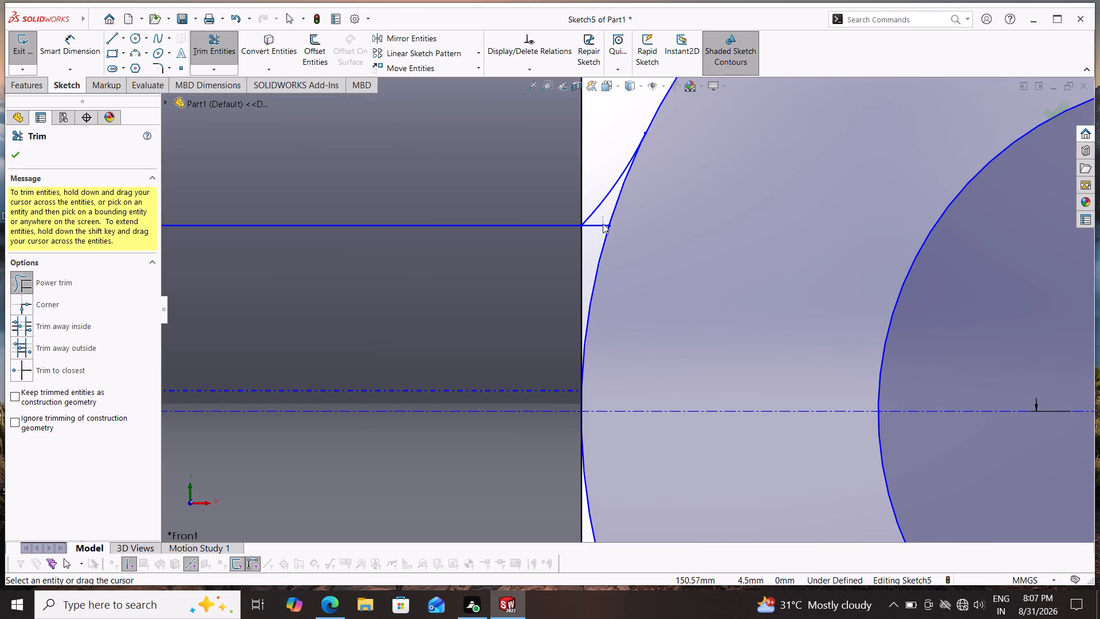
pyautogui.moveTo(603, 224); pyautogui.dragTo(603, 233)
pyautogui.moveTo(600, 224); pyautogui.dragTo(616, 229)
# Trim the remaining piece of the outer circle between the two blend arcs.
pyautogui.scroll(2, 641, 263)
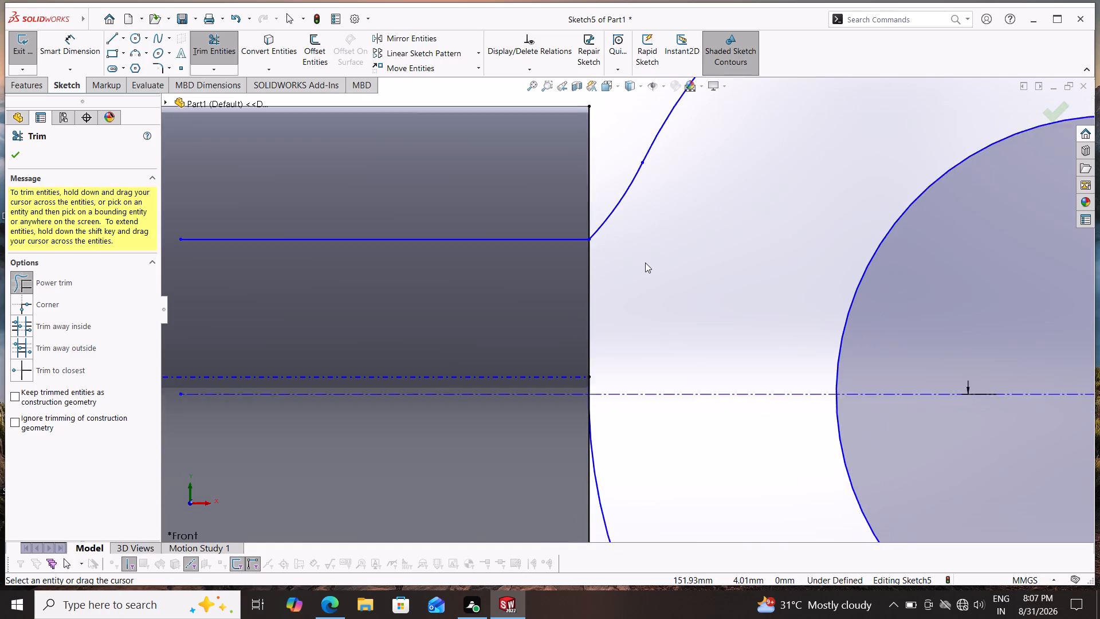
pyautogui.scroll(5, 661, 268)
pyautogui.scroll(-2, 670, 422)
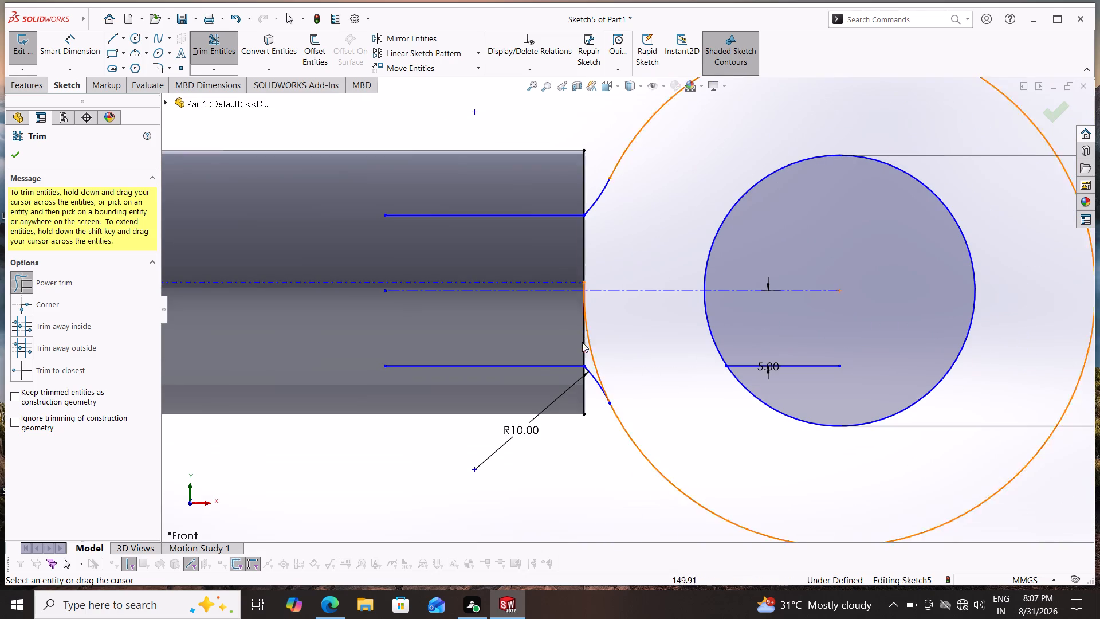
pyautogui.moveTo(605, 336); pyautogui.dragTo(591, 348)
# Draw a 10 mm vertical line joining the free ends of the two offset lines inside the arm.
pyautogui.scroll(1, 649, 359)
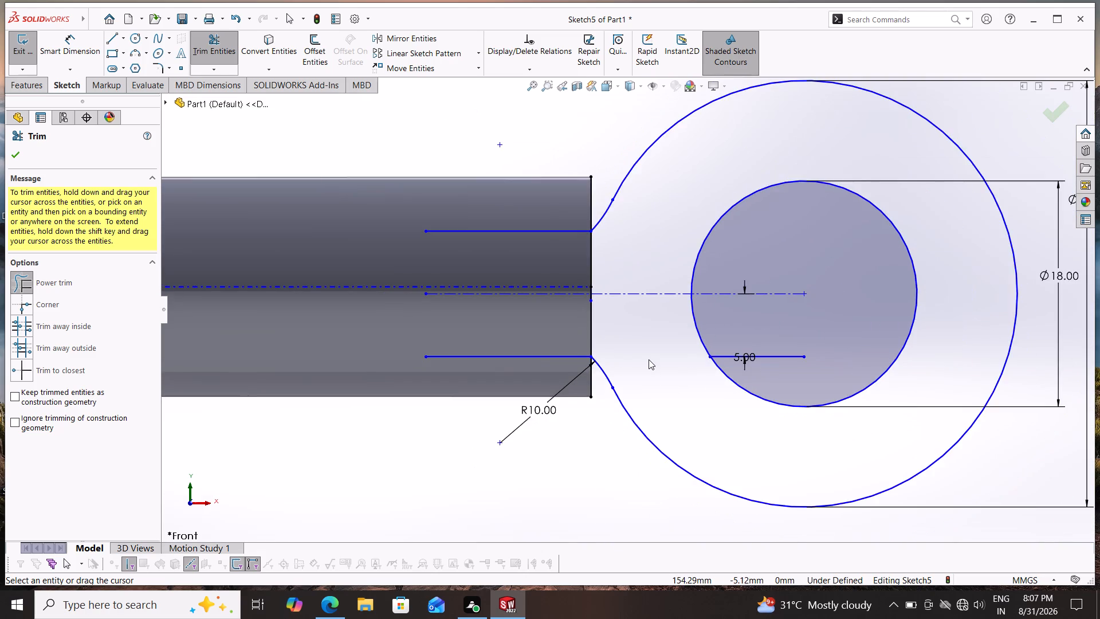
pyautogui.scroll(2, 649, 359)
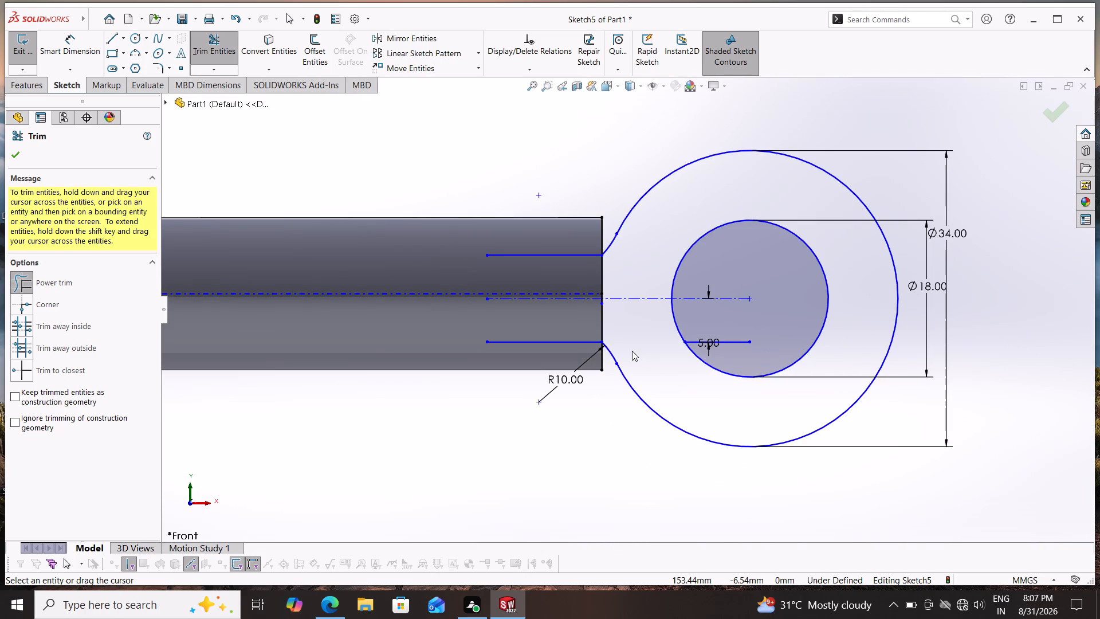
pyautogui.click(113, 33)
pyautogui.moveTo(486, 342); pyautogui.dragTo(486, 335)
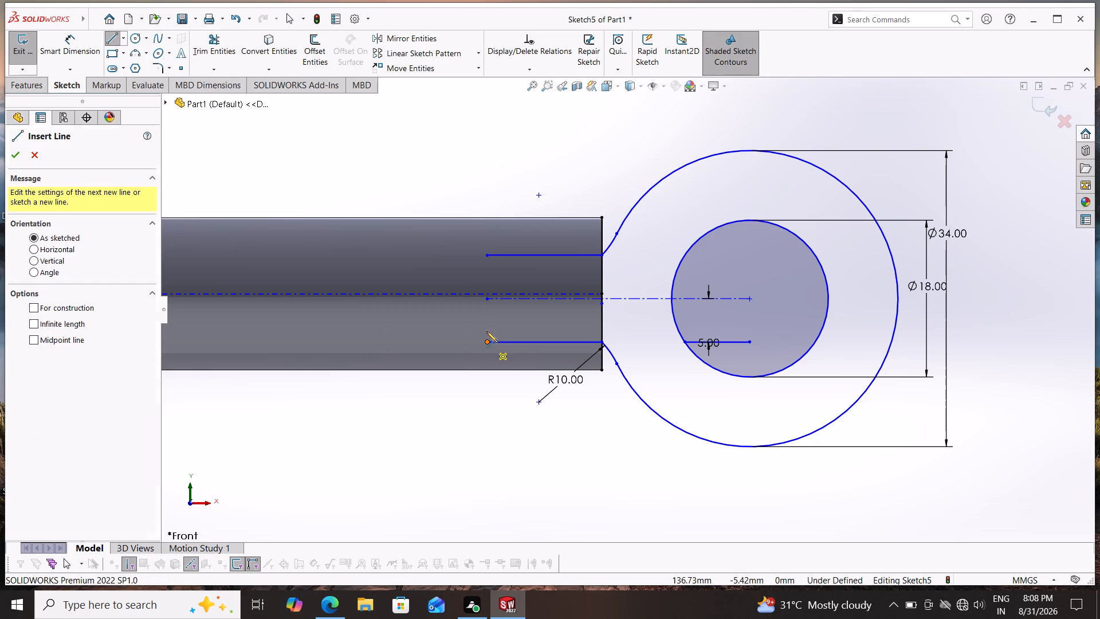
pyautogui.click(486, 256)
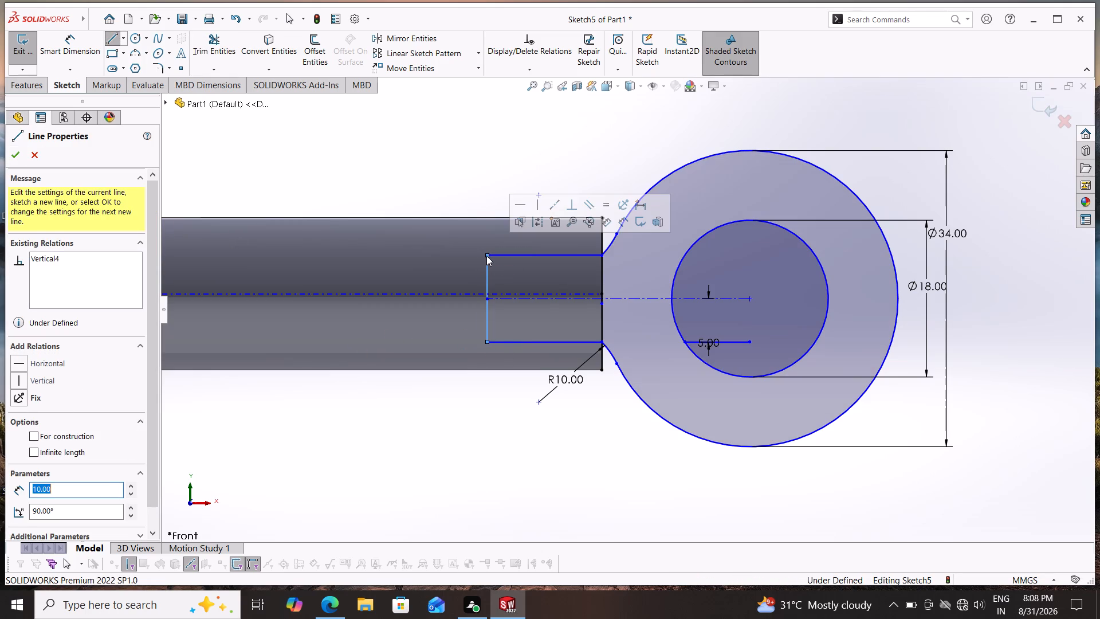
pyautogui.press('Escape')
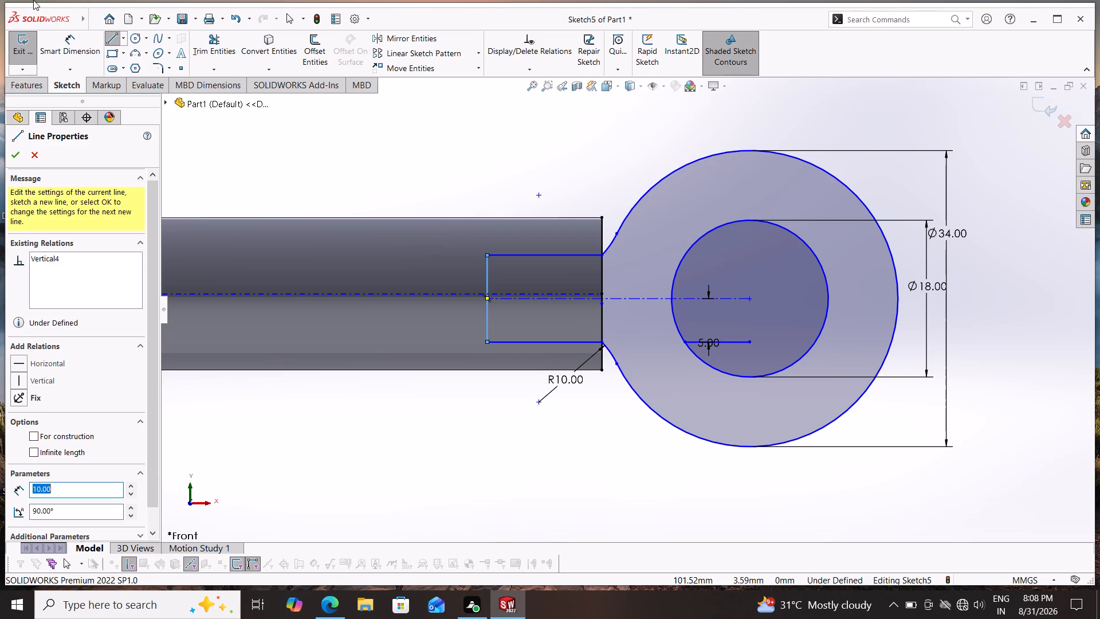
pyautogui.click(8, 154)
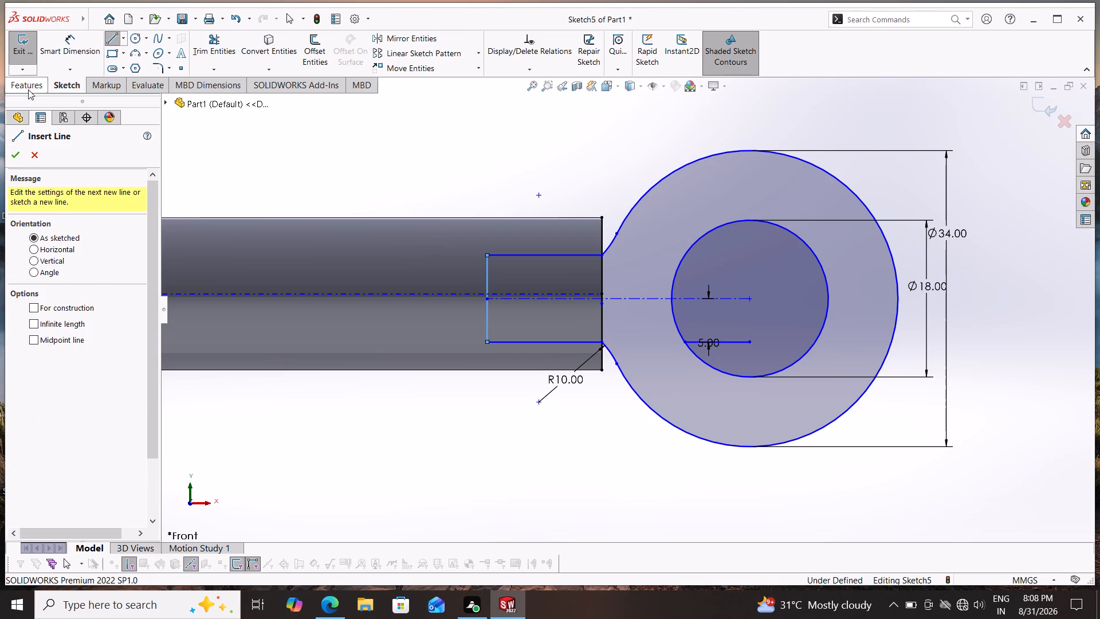
# Extrude the ring region and the rectangular region inside the arm 18 mm as a mid-plane boss merged with the body.
pyautogui.click(28, 86)
pyautogui.moveTo(29, 45); pyautogui.dragTo(29, 50)
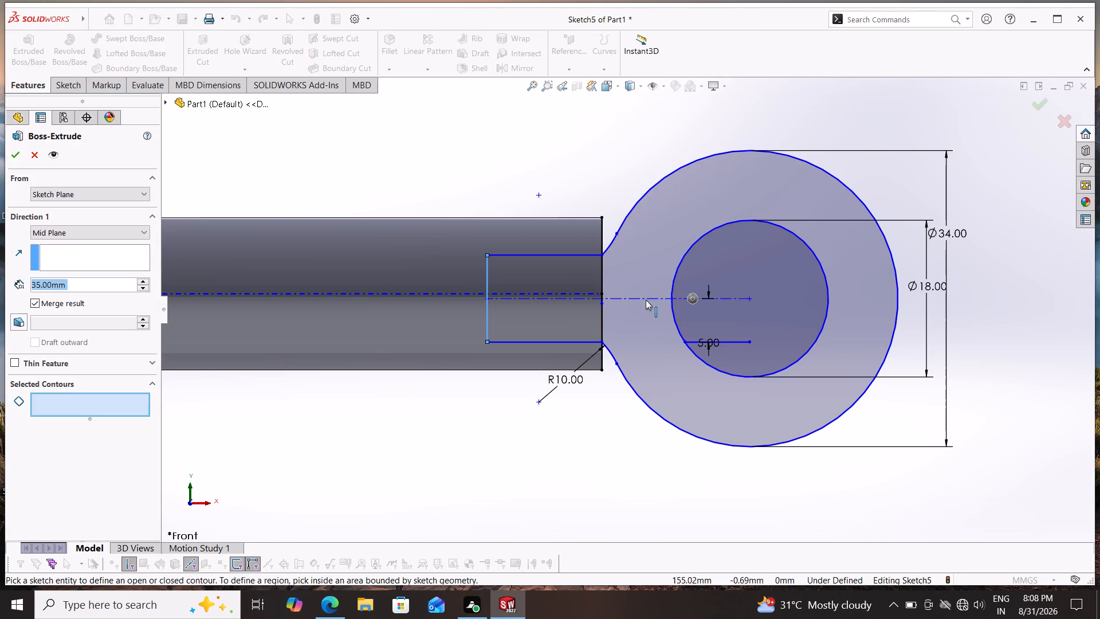
pyautogui.click(624, 259)
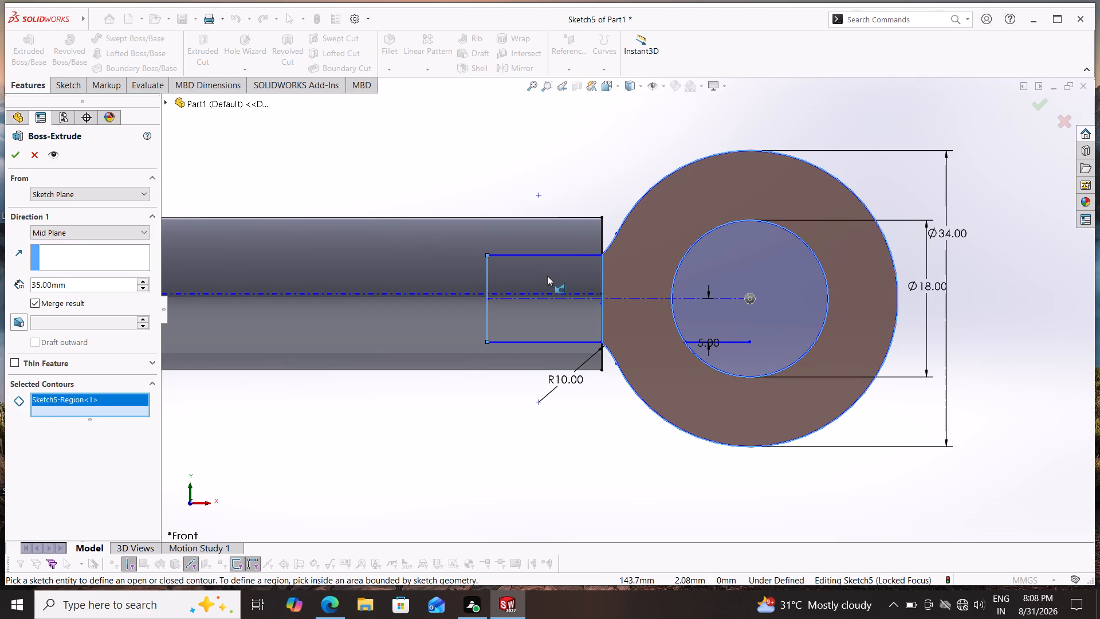
pyautogui.click(547, 276)
pyautogui.moveTo(600, 469); pyautogui.dragTo(597, 347, button='middle')
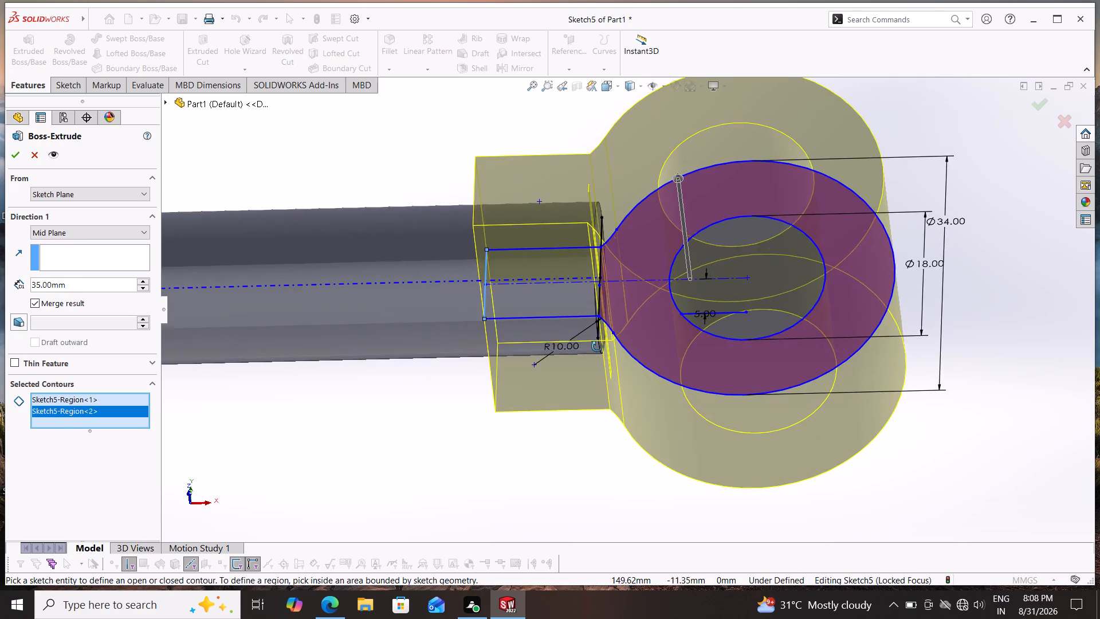
pyautogui.moveTo(597, 347); pyautogui.dragTo(603, 330, button='middle')
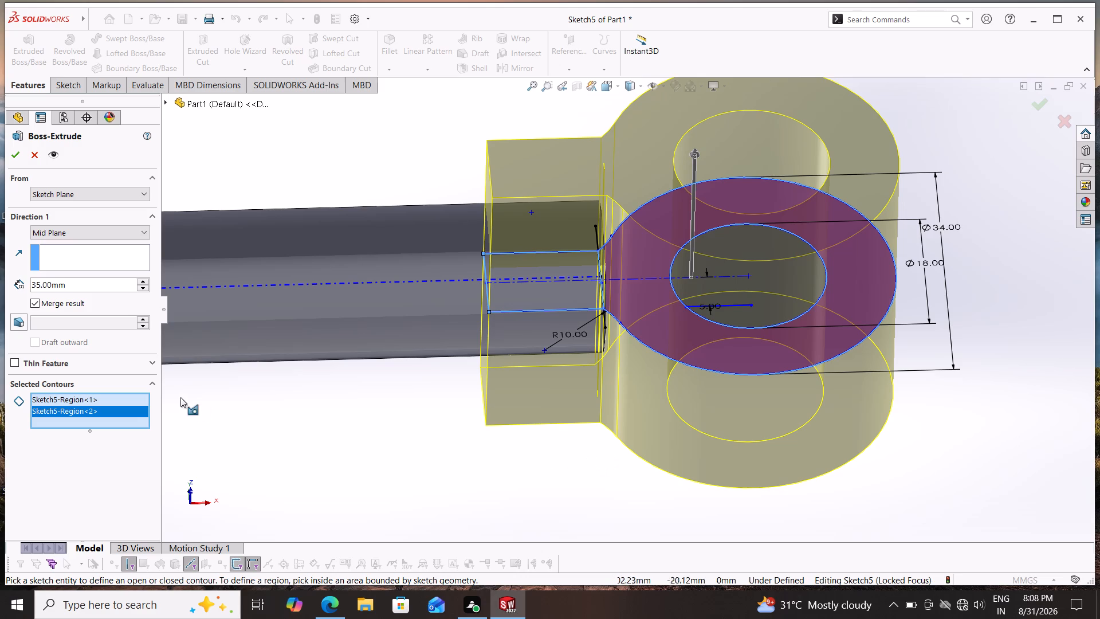
pyautogui.moveTo(87, 283); pyautogui.dragTo(0, 289)
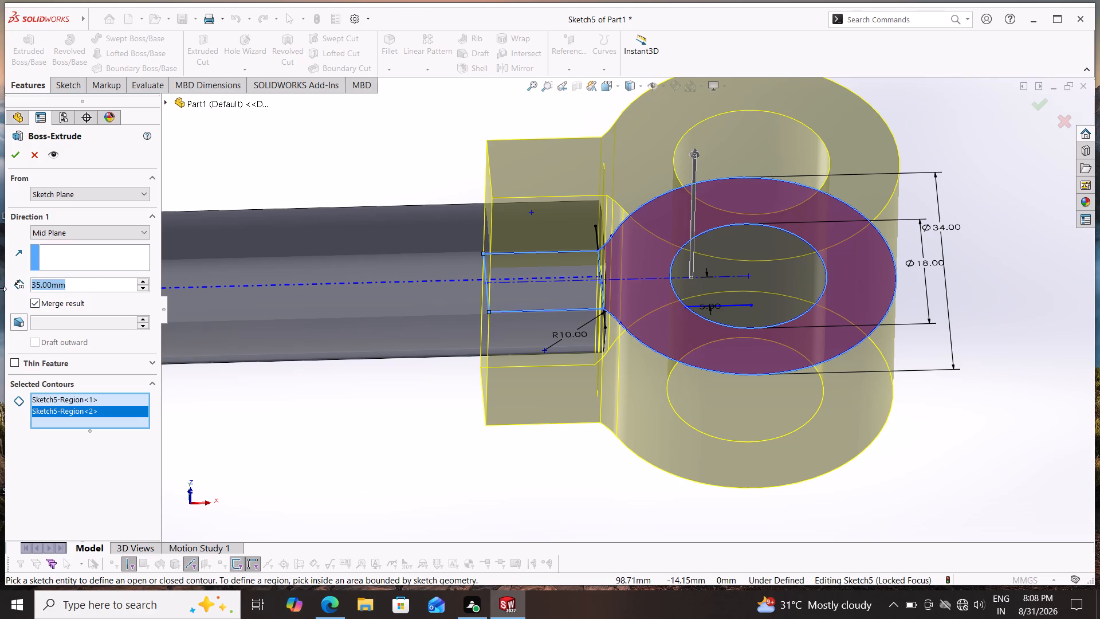
pyautogui.write('18')
pyautogui.press('Return')
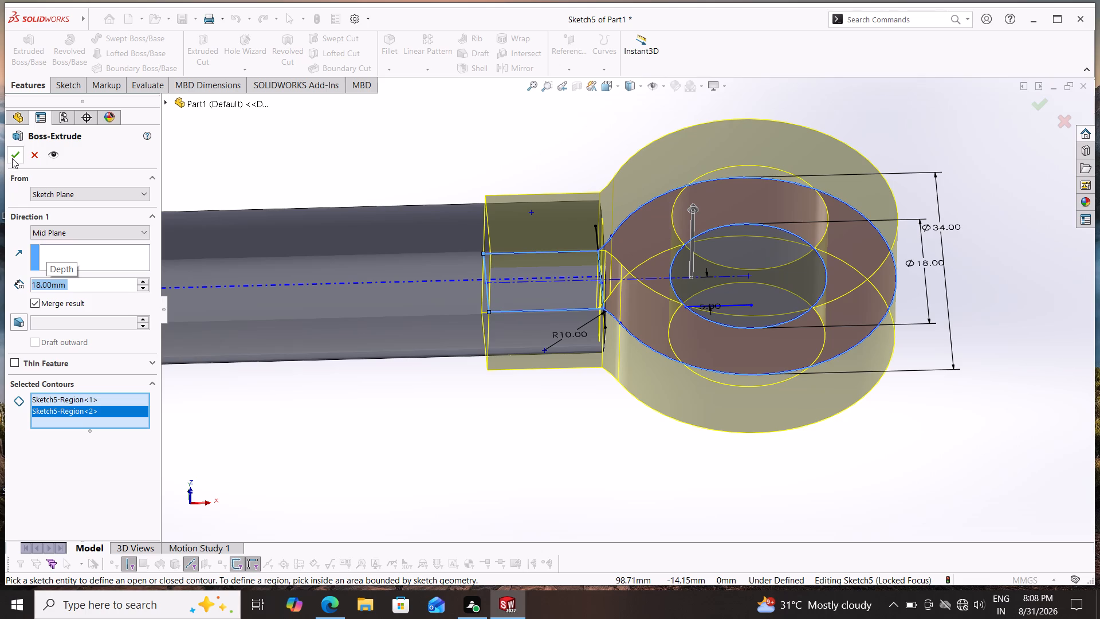
pyautogui.click(12, 158)
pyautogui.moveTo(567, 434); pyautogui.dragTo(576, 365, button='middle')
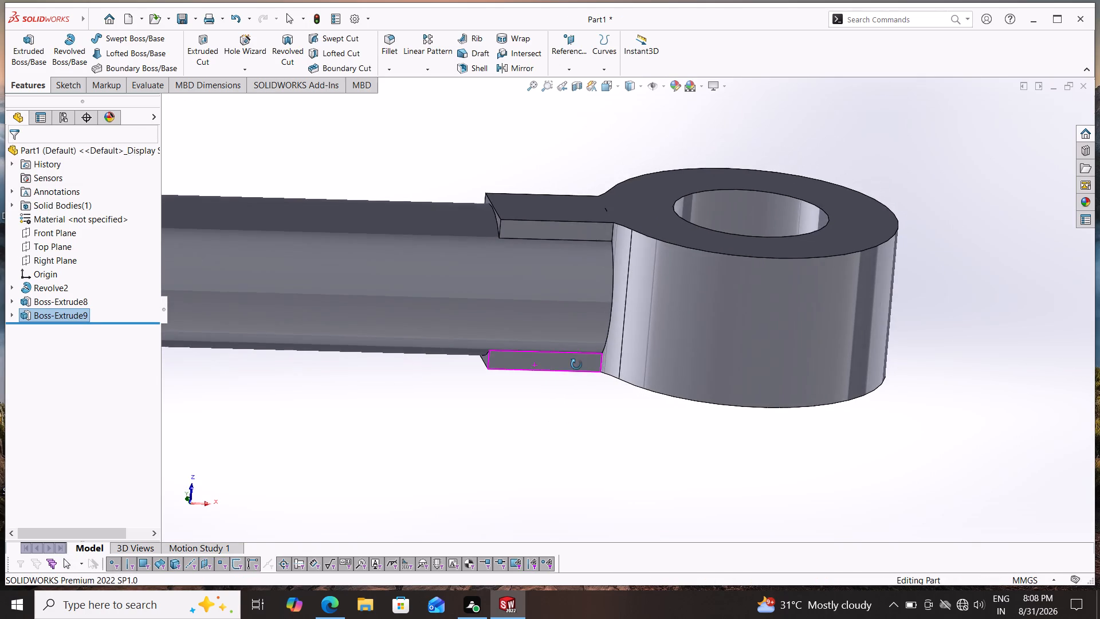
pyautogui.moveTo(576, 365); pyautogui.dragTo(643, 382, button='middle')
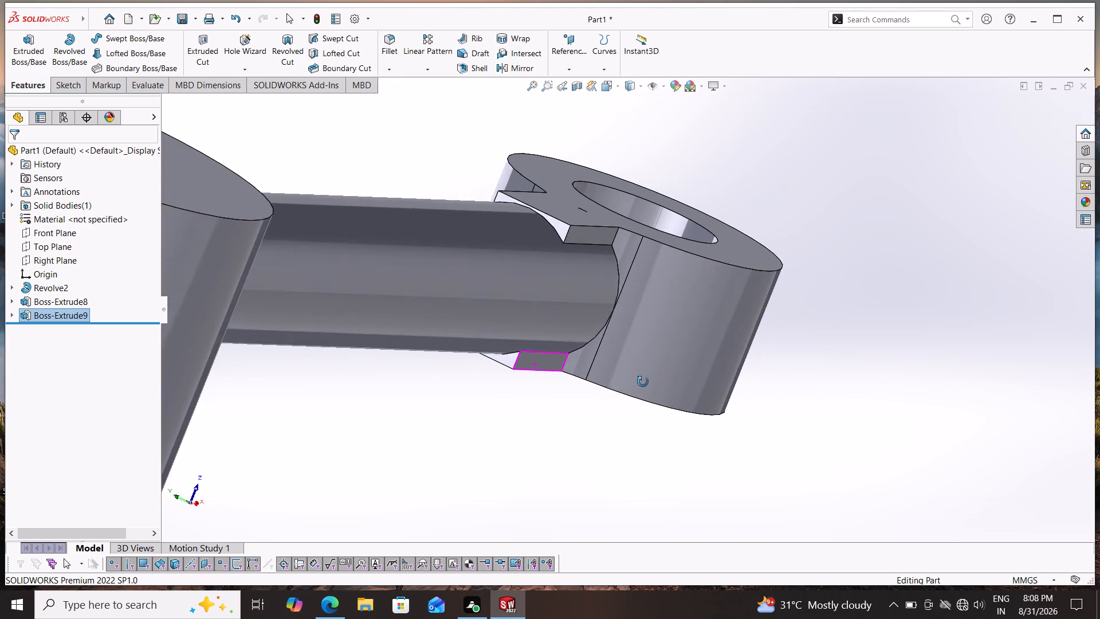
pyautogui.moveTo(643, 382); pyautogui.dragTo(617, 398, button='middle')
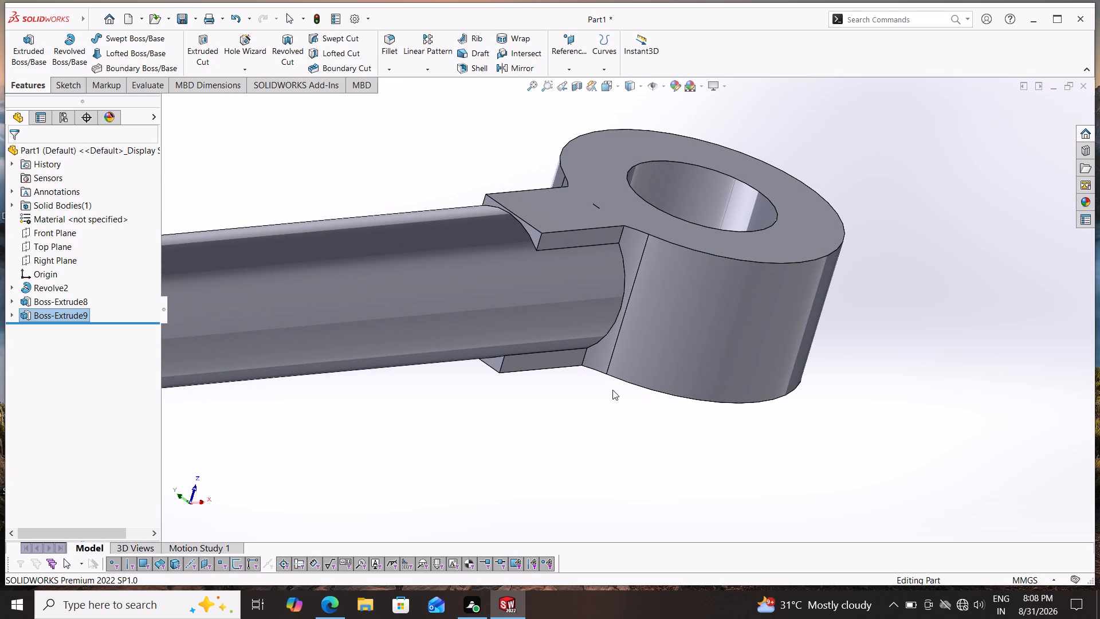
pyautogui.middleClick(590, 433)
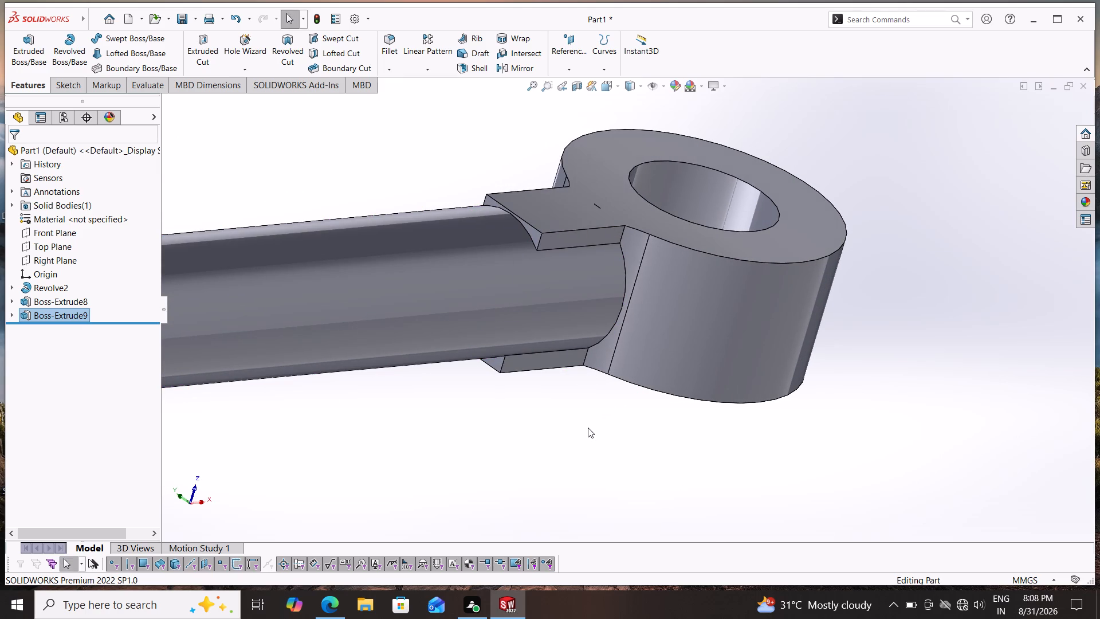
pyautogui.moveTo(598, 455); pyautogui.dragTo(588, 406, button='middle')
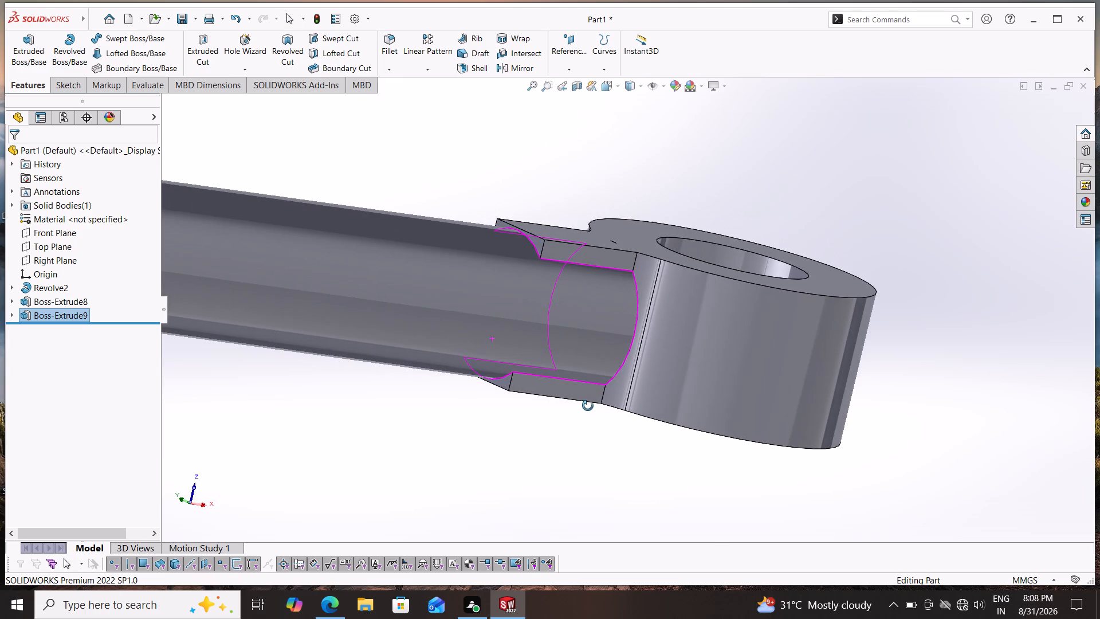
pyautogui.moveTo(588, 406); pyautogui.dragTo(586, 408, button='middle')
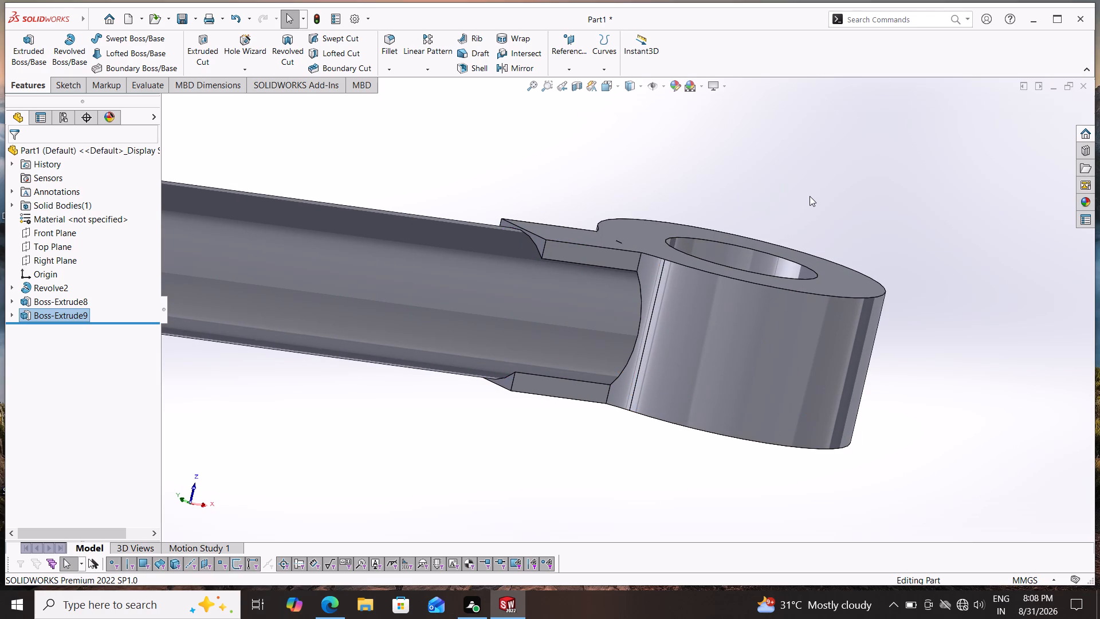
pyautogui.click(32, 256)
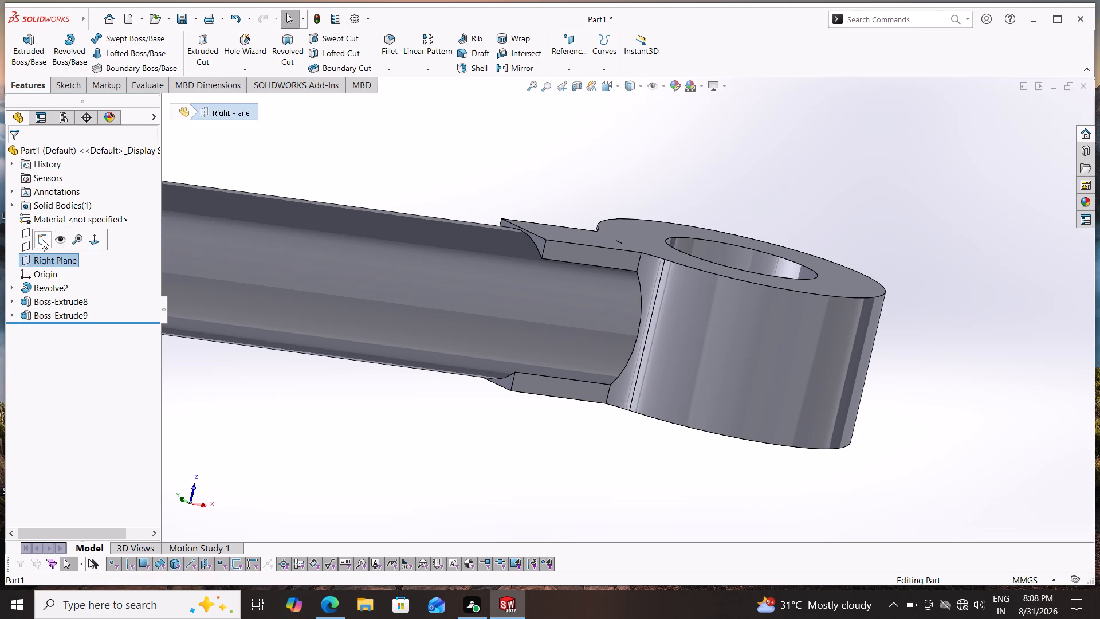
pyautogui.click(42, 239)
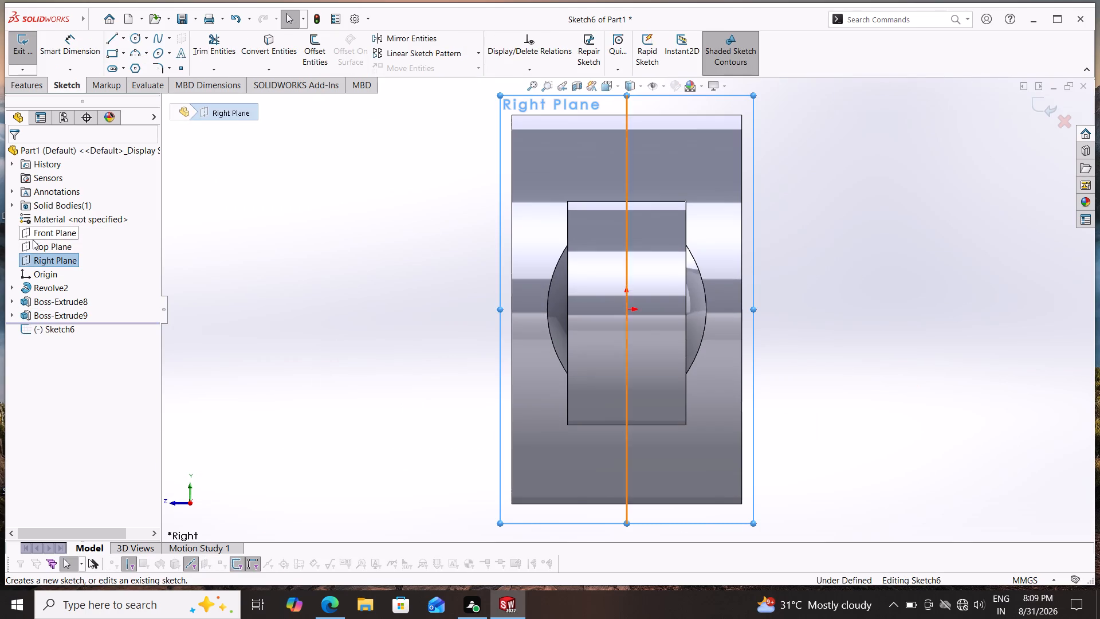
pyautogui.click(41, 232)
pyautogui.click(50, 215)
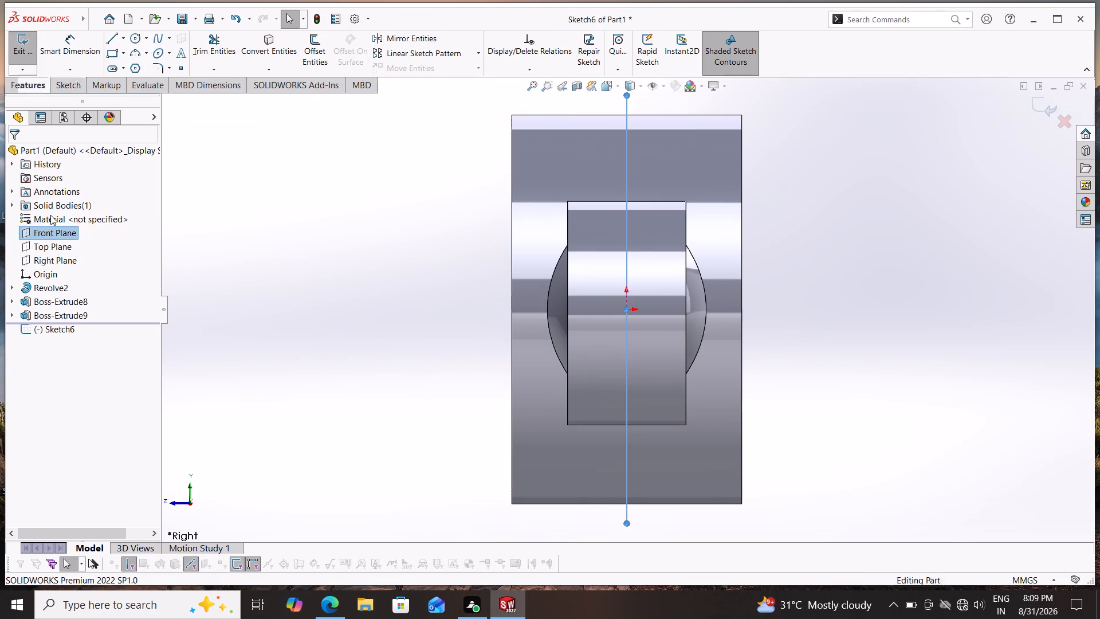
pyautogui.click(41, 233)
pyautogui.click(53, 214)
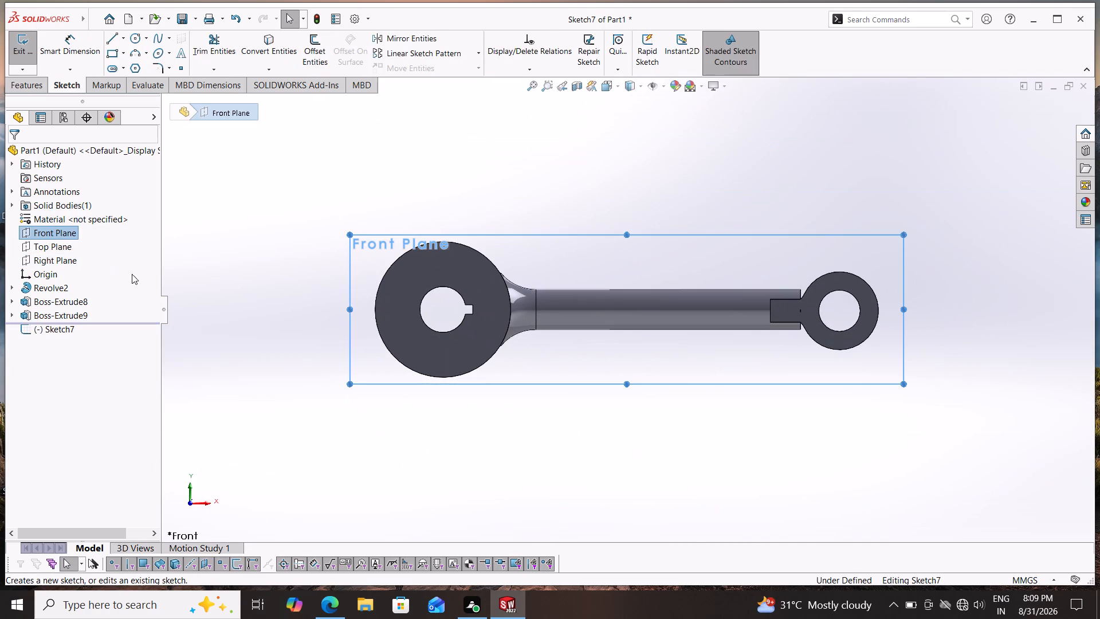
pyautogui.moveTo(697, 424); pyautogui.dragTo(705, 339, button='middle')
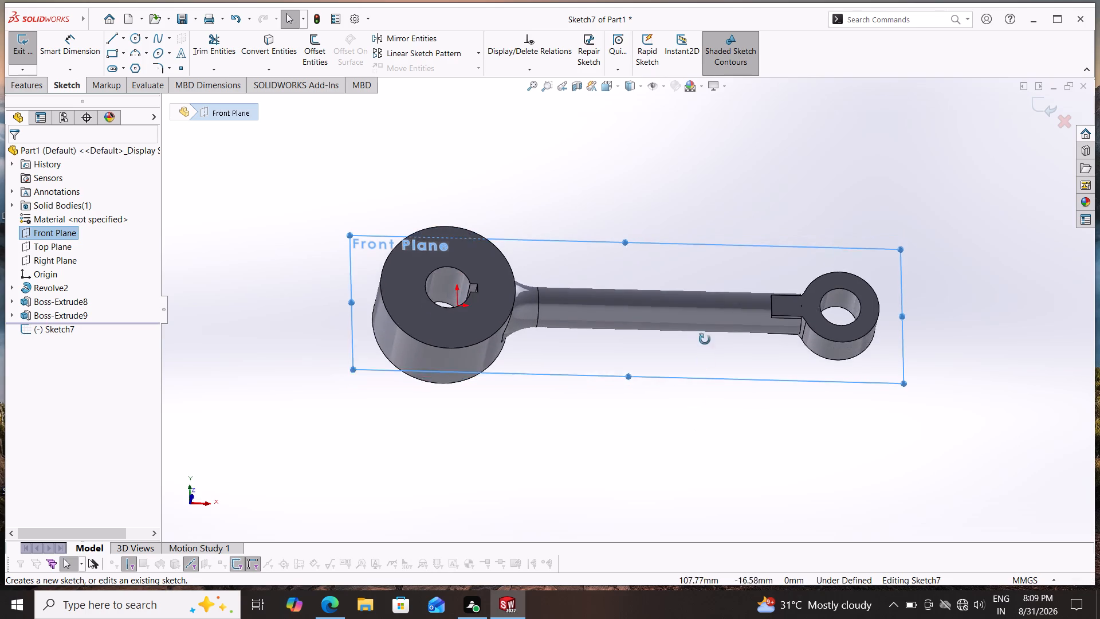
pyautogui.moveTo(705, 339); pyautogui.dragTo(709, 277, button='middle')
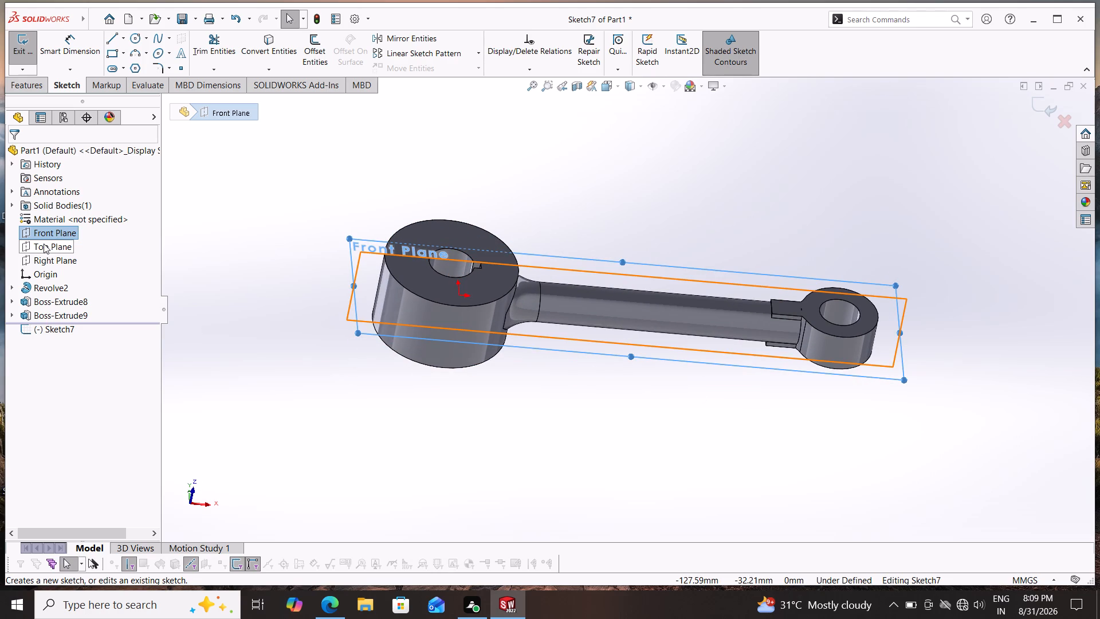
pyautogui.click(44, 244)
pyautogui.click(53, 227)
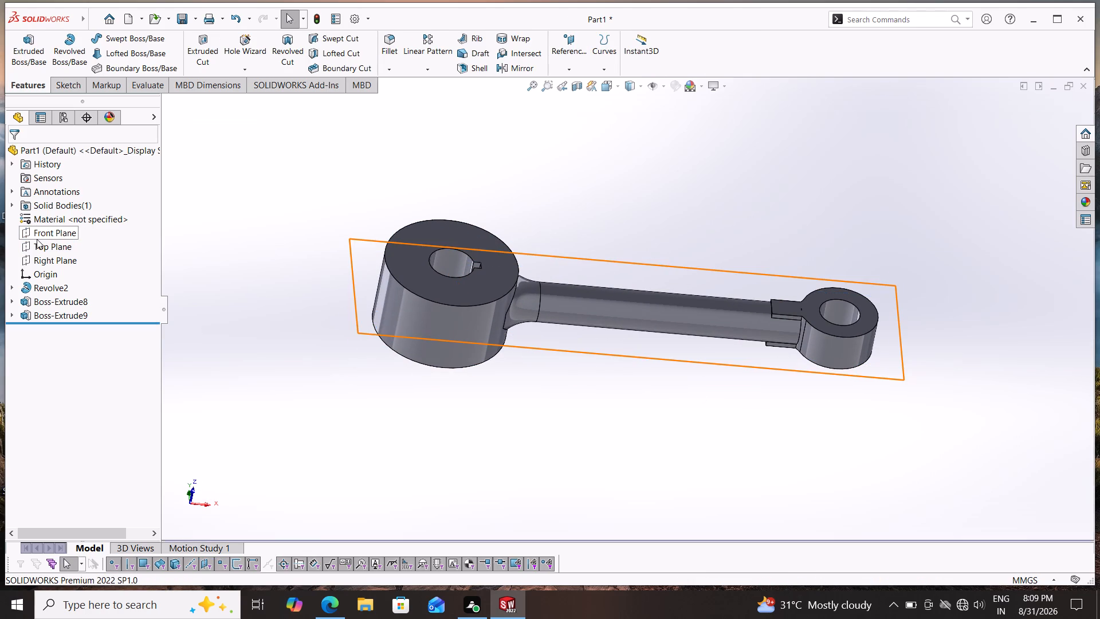
# Sketch a corner rectangle about 13.1 by 2.5 mm on the Top Plane, covering the front protruding tab where the arm meets the ring boss.
pyautogui.click(32, 244)
pyautogui.click(43, 225)
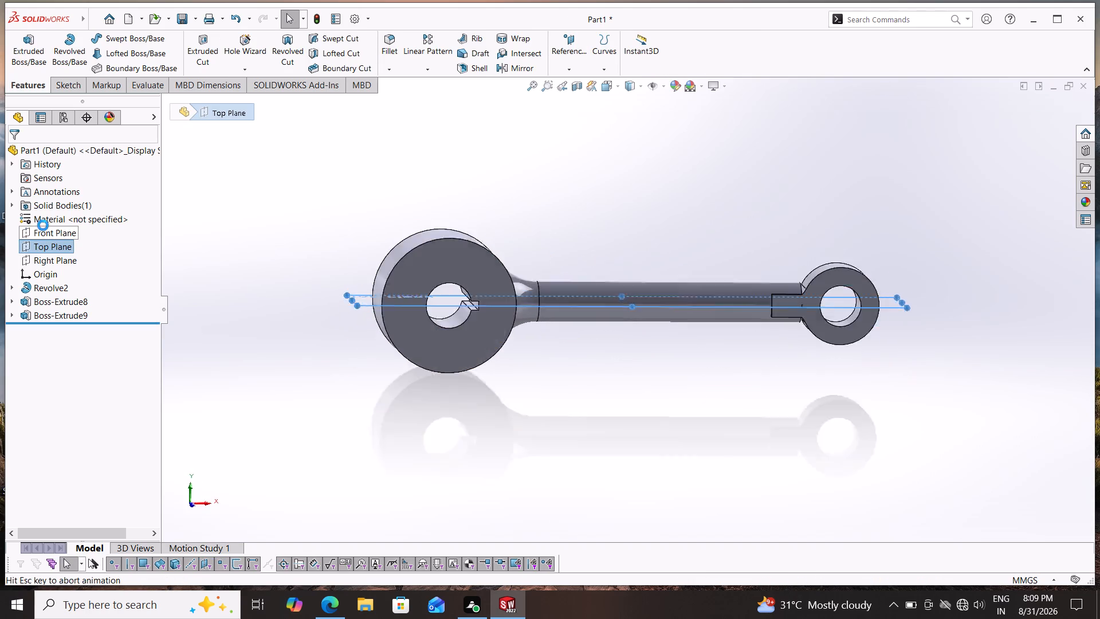
pyautogui.scroll(-1, 889, 335)
pyautogui.scroll(-2, 902, 291)
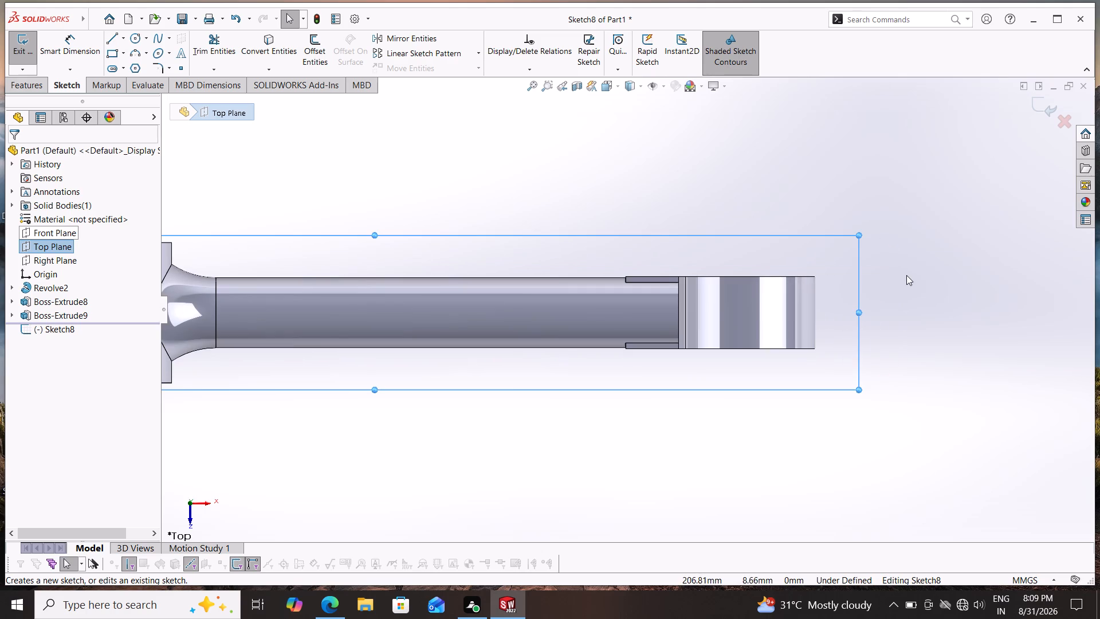
pyautogui.scroll(2, 578, 390)
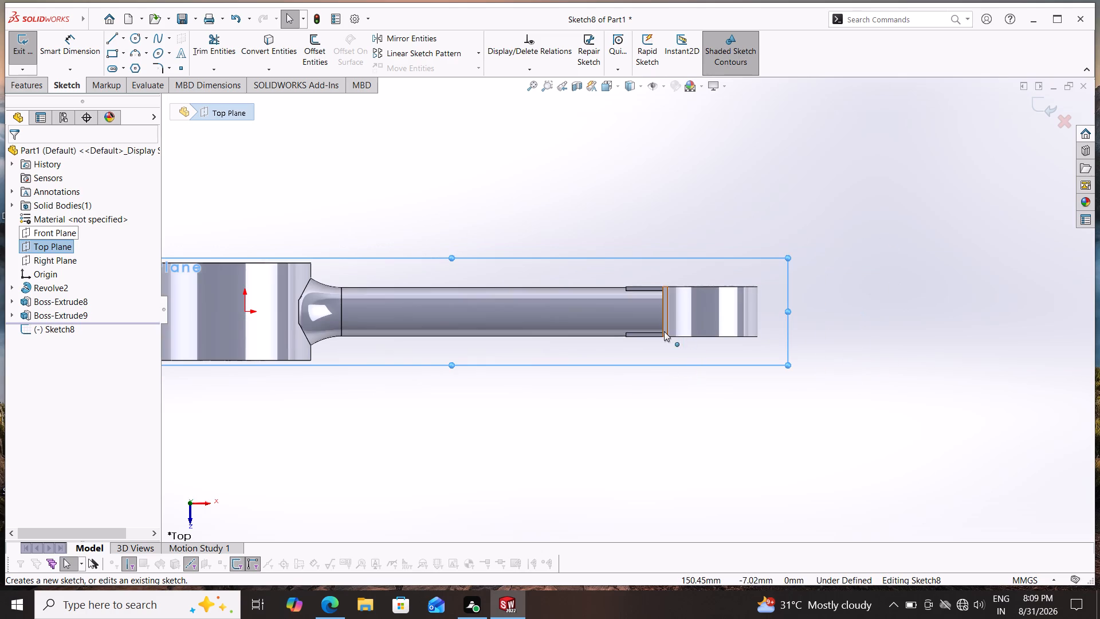
pyautogui.scroll(-2, 690, 353)
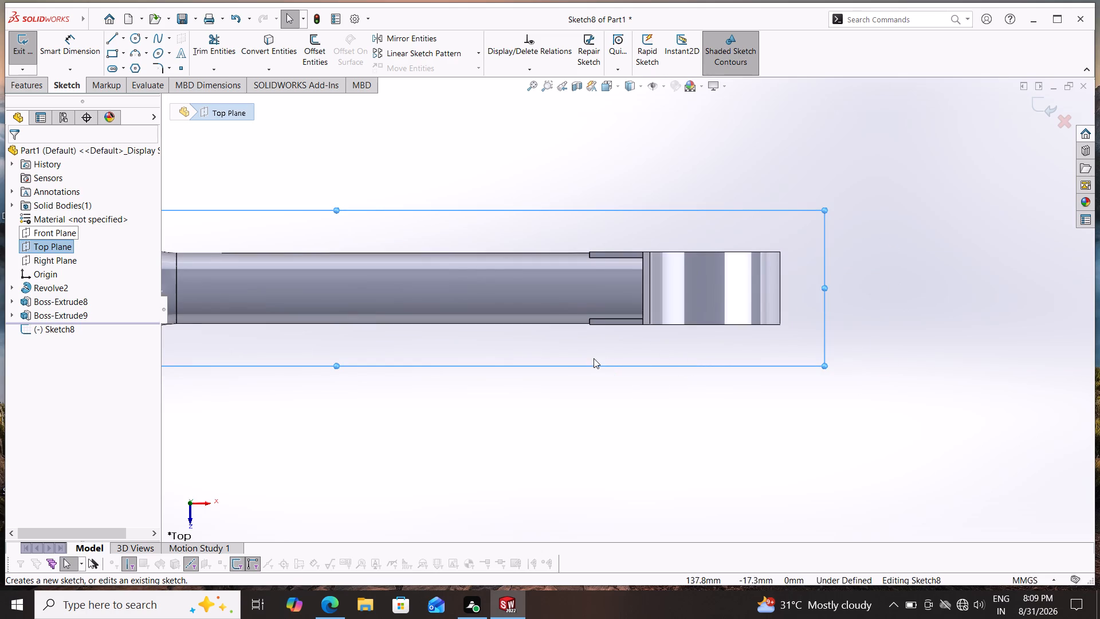
pyautogui.scroll(1, 607, 350)
pyautogui.scroll(-5, 623, 322)
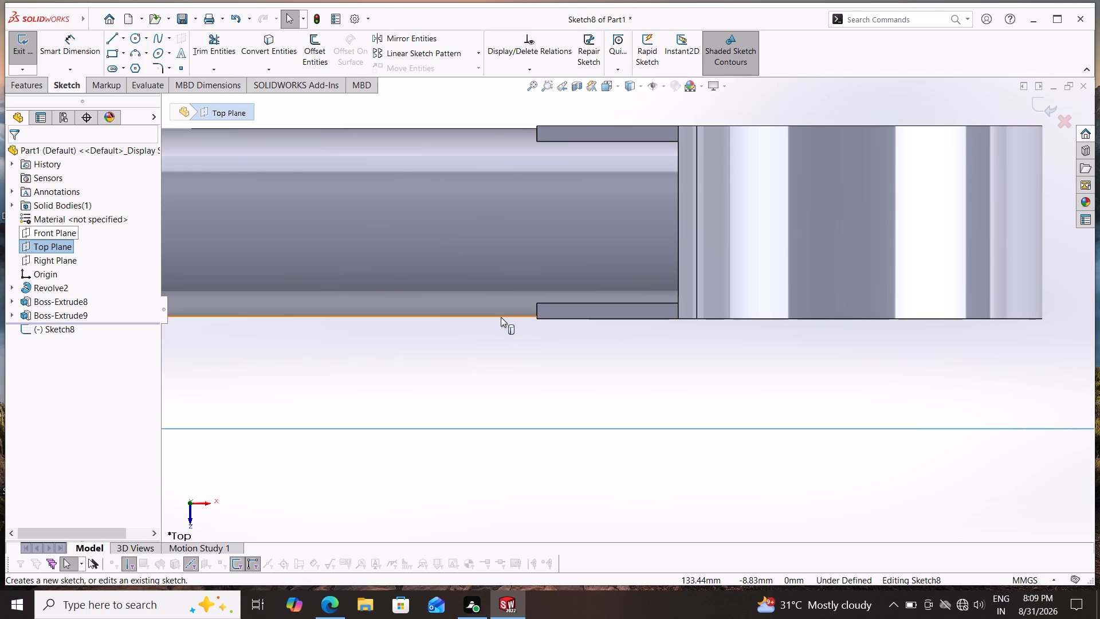
pyautogui.scroll(6, 490, 340)
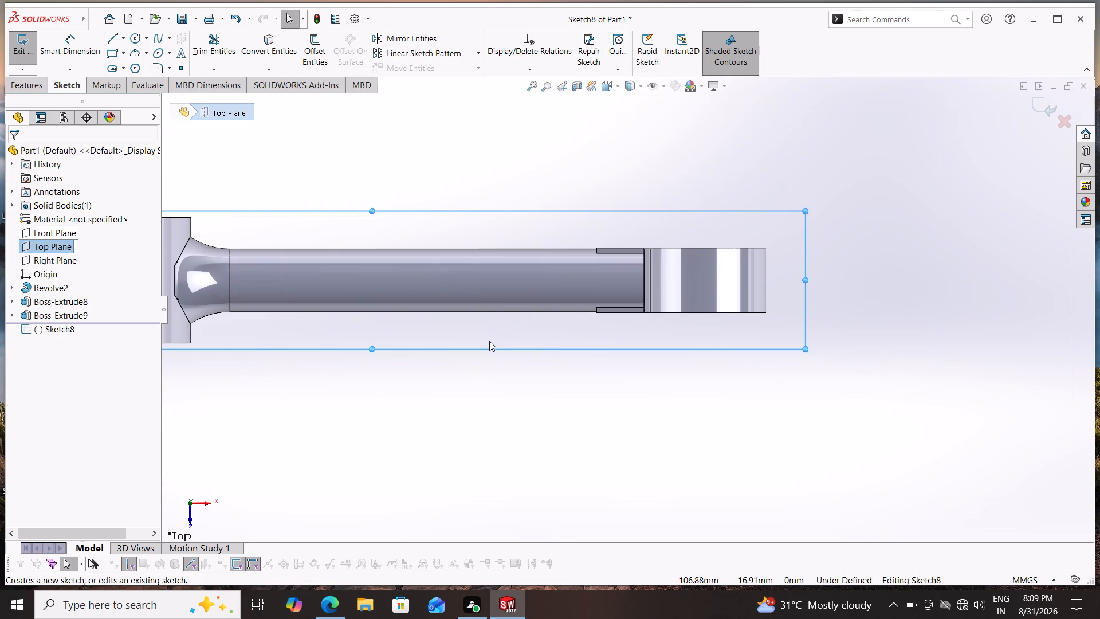
pyautogui.scroll(1, 487, 343)
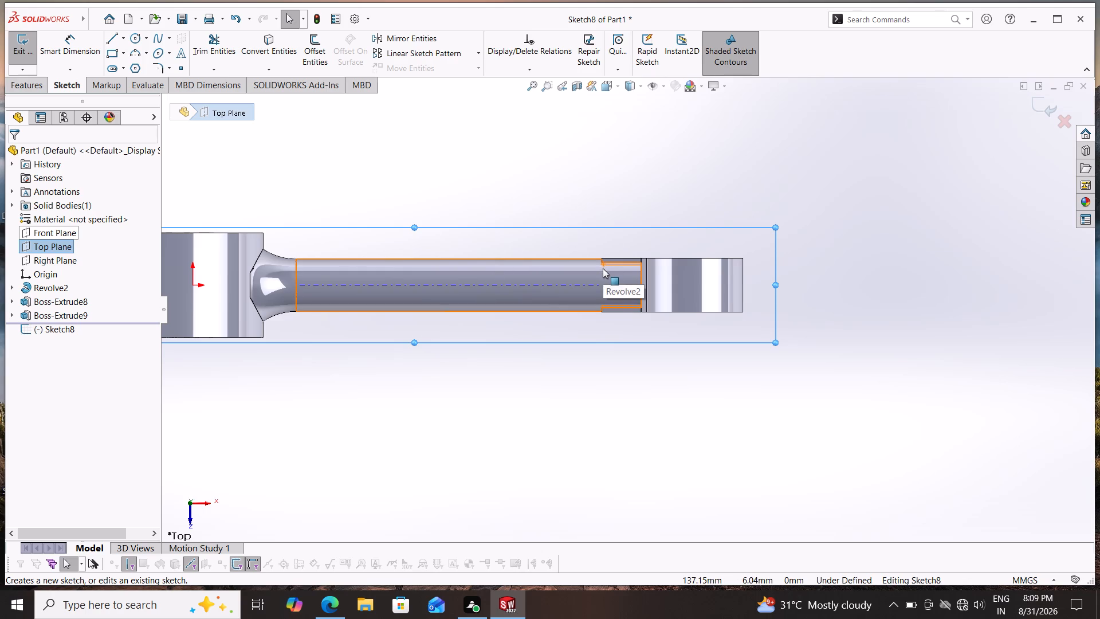
pyautogui.scroll(2, 653, 377)
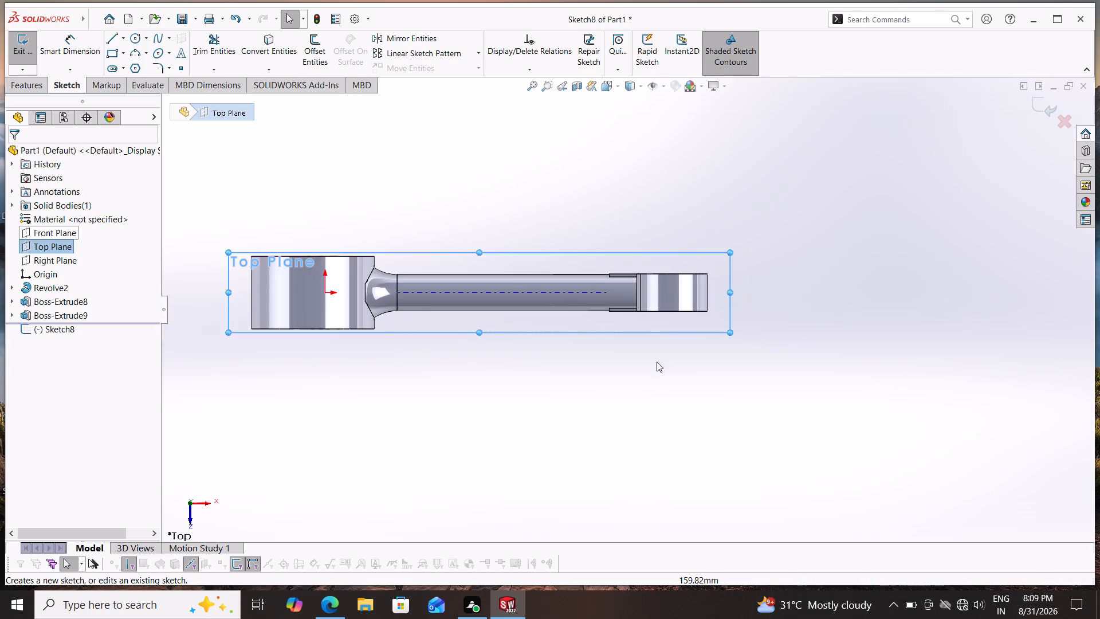
pyautogui.scroll(-8, 650, 335)
pyautogui.scroll(3, 374, 241)
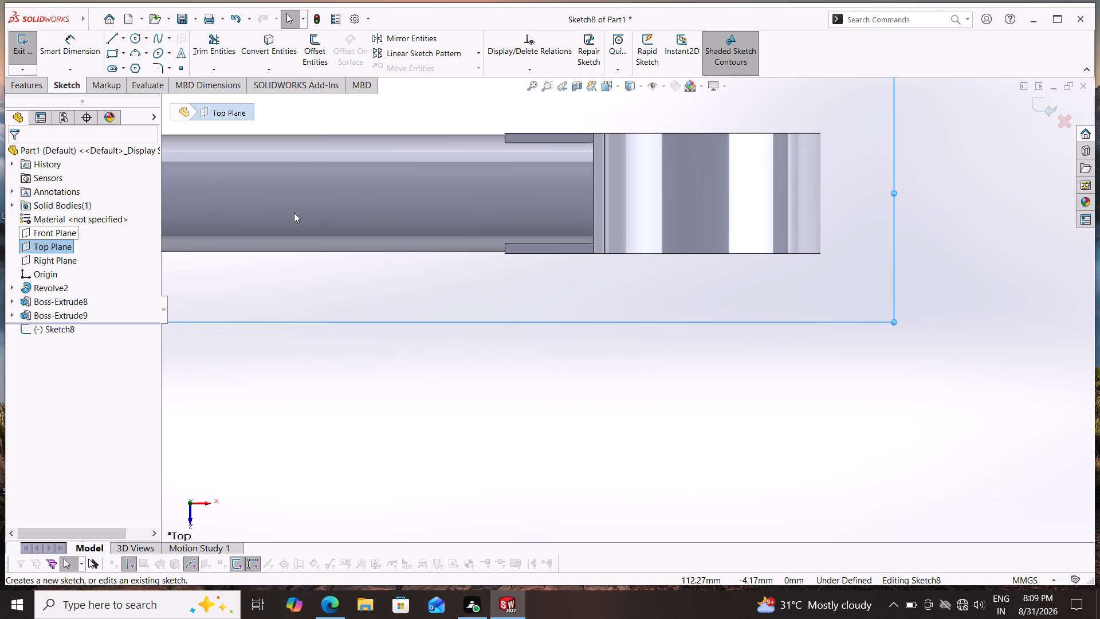
pyautogui.click(112, 52)
pyautogui.scroll(-2, 485, 237)
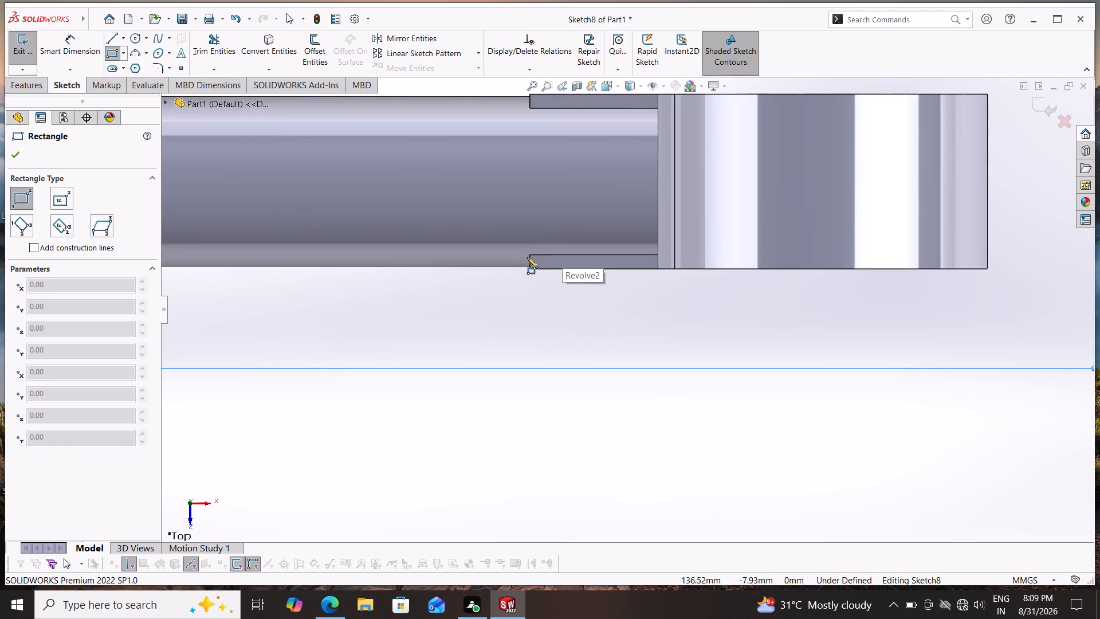
pyautogui.click(528, 256)
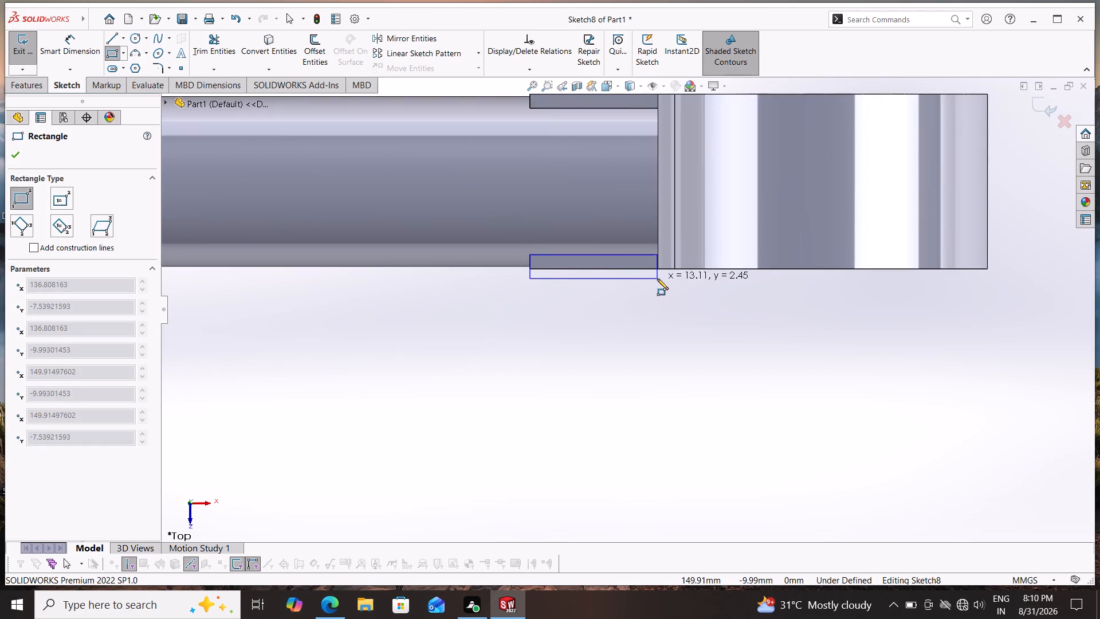
pyautogui.click(657, 279)
# Sketch a second corner rectangle of the same length over the opposite protruding tab, extending slightly beyond its outer edge.
pyautogui.scroll(2, 661, 313)
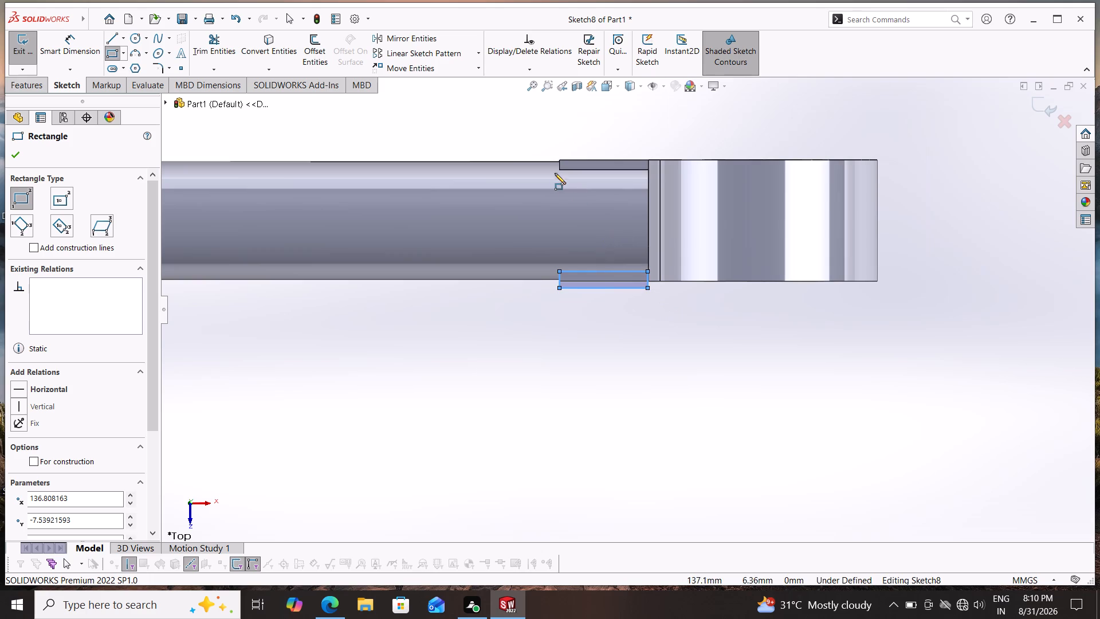
pyautogui.click(559, 170)
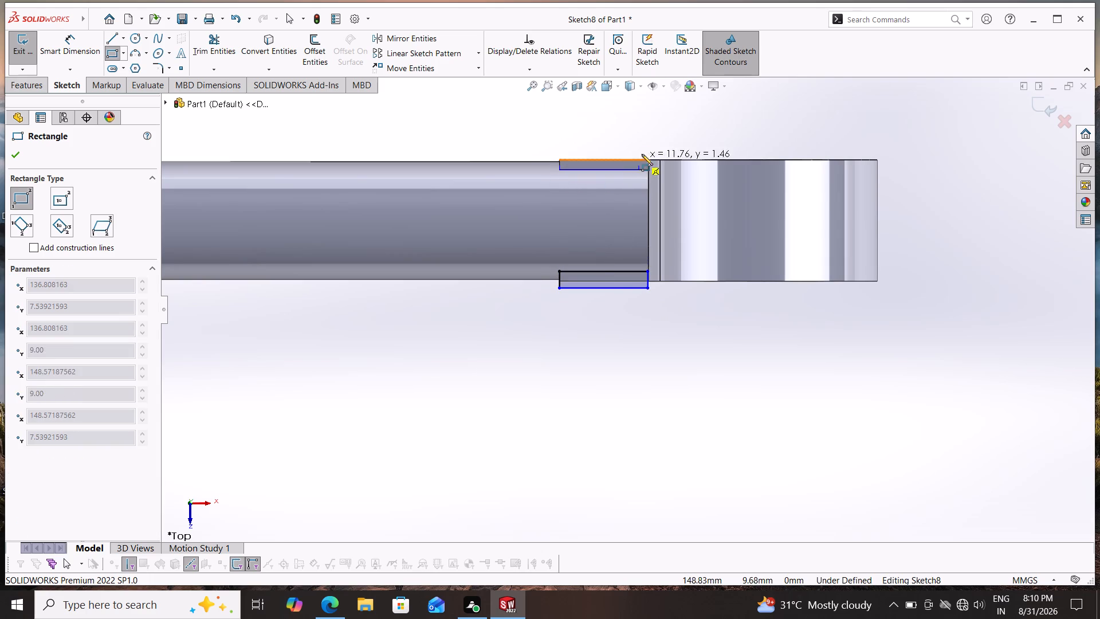
pyautogui.click(650, 151)
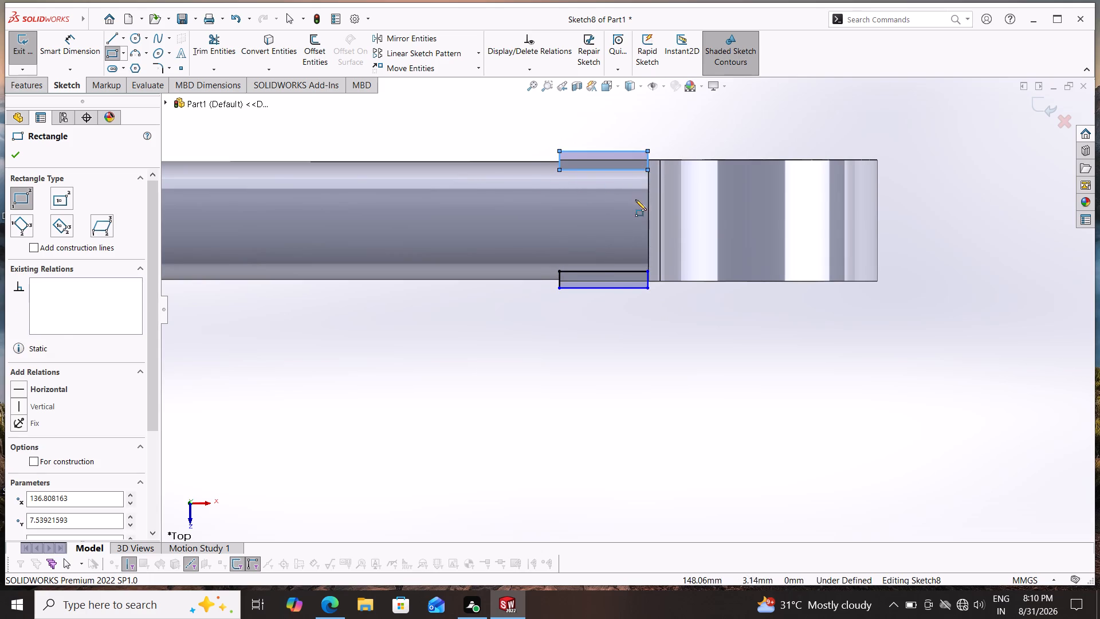
pyautogui.press('Escape')
# Extrude-cut both rectangles with the Through All end condition in one direction from the Top Plane.
pyautogui.click(23, 86)
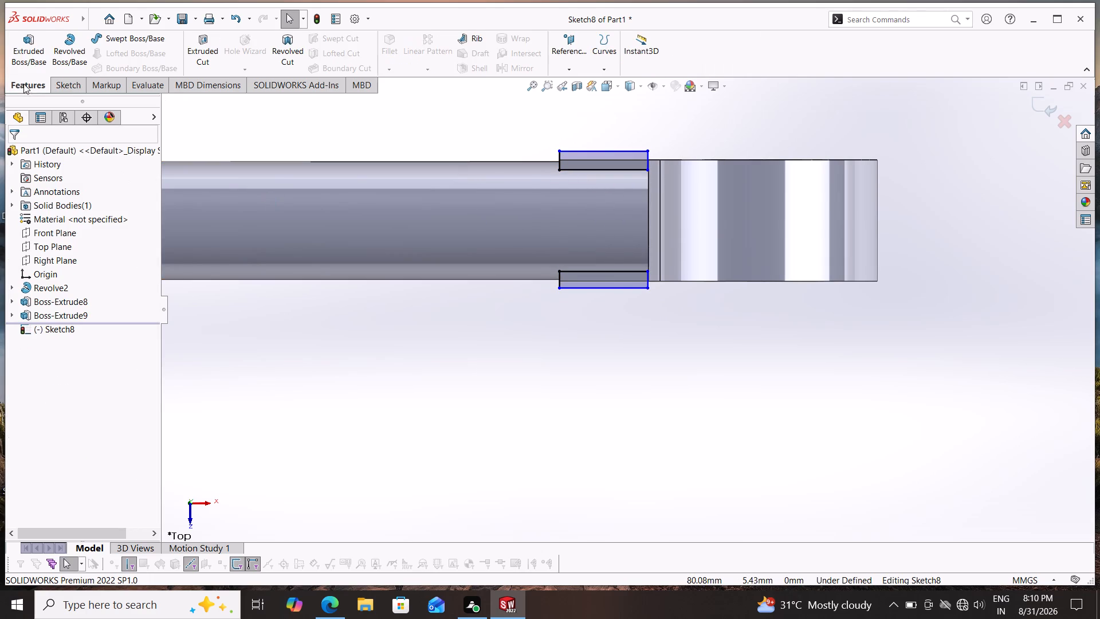
pyautogui.click(207, 46)
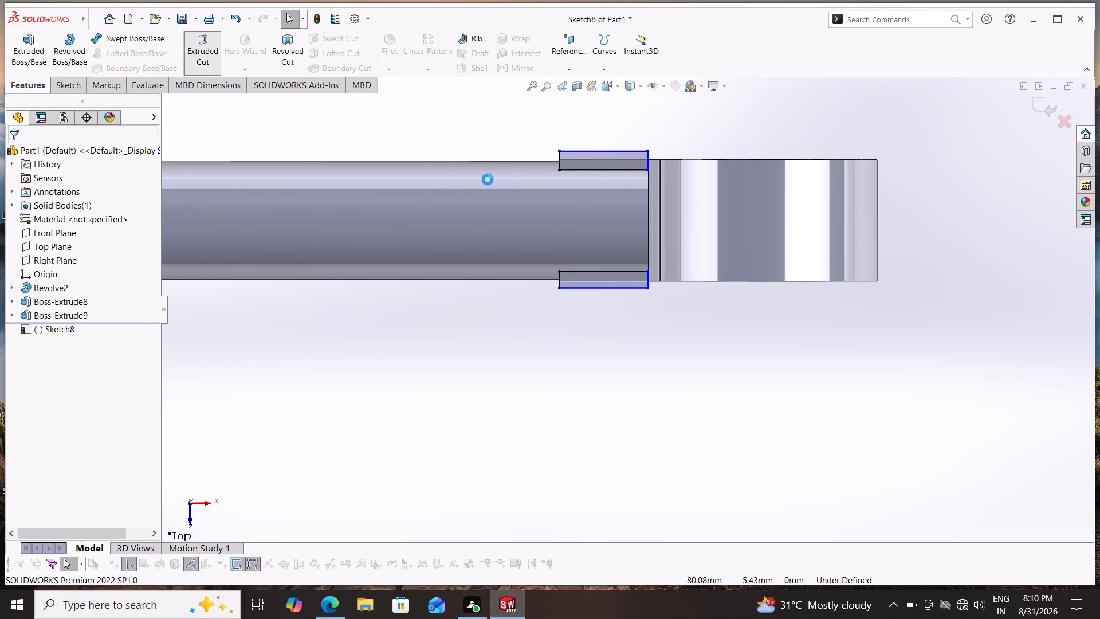
pyautogui.moveTo(513, 324); pyautogui.dragTo(513, 377, button='middle')
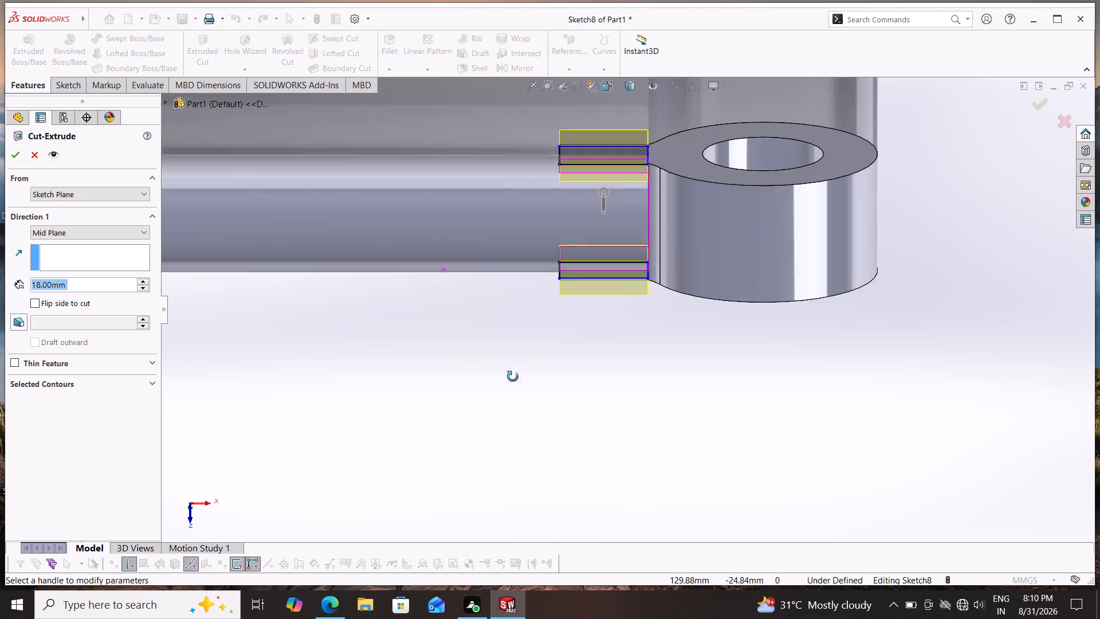
pyautogui.moveTo(513, 377); pyautogui.dragTo(513, 399, button='middle')
pyautogui.scroll(3, 590, 318)
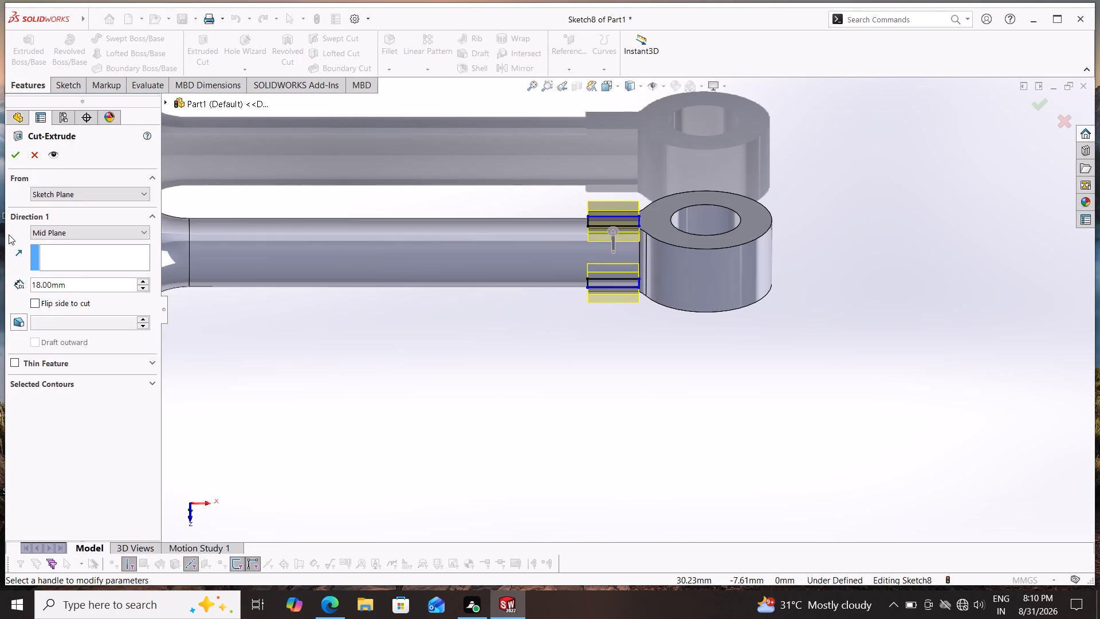
pyautogui.click(64, 232)
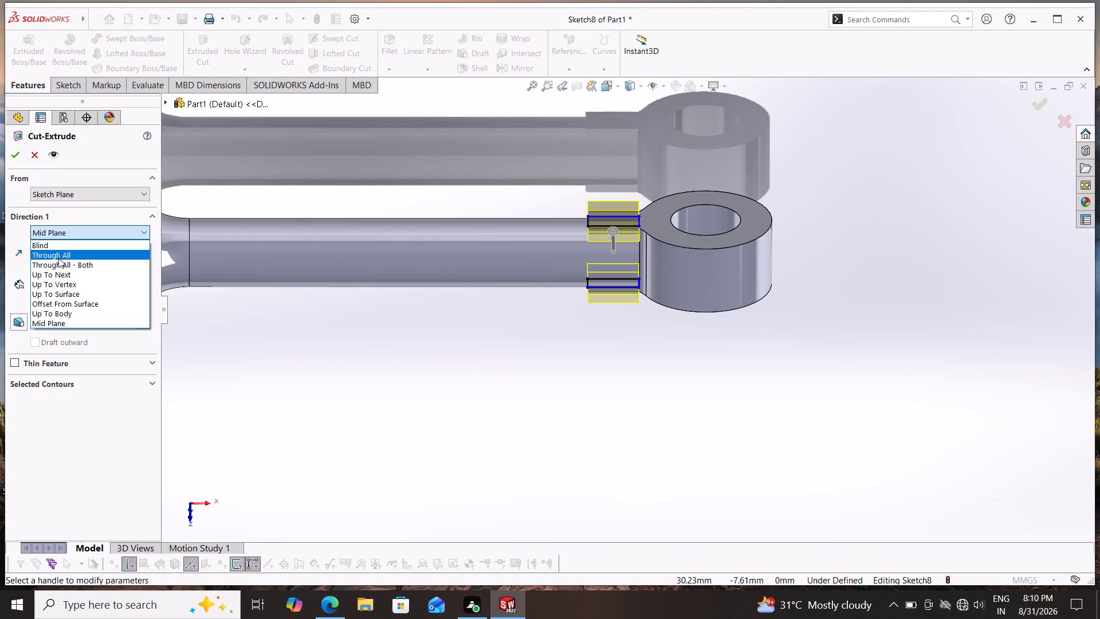
pyautogui.click(58, 258)
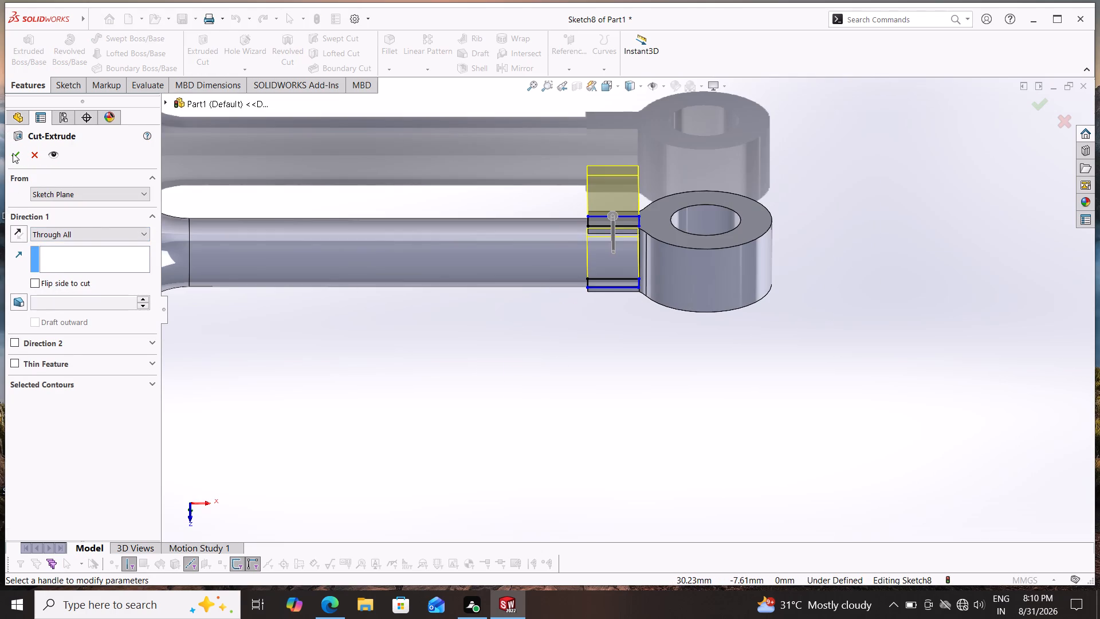
pyautogui.click(13, 153)
# Examine the cut areas of both tabs where the arm meets the ring boss from several angles.
pyautogui.moveTo(459, 207); pyautogui.dragTo(449, 276, button='middle')
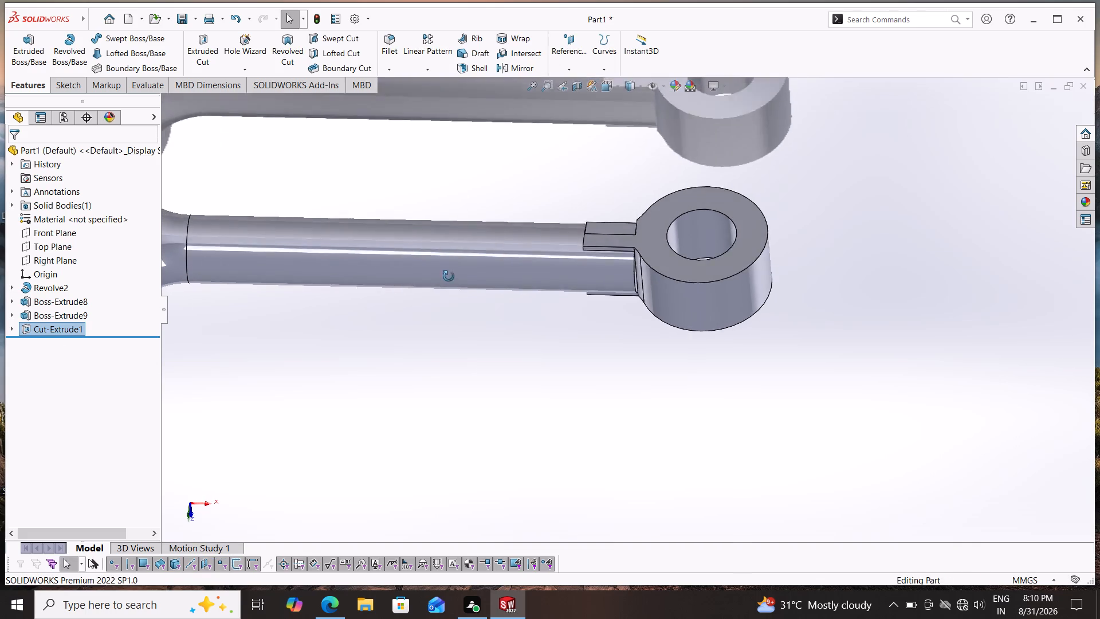
pyautogui.moveTo(449, 276); pyautogui.dragTo(450, 297, button='middle')
pyautogui.moveTo(511, 346); pyautogui.dragTo(521, 180, button='middle')
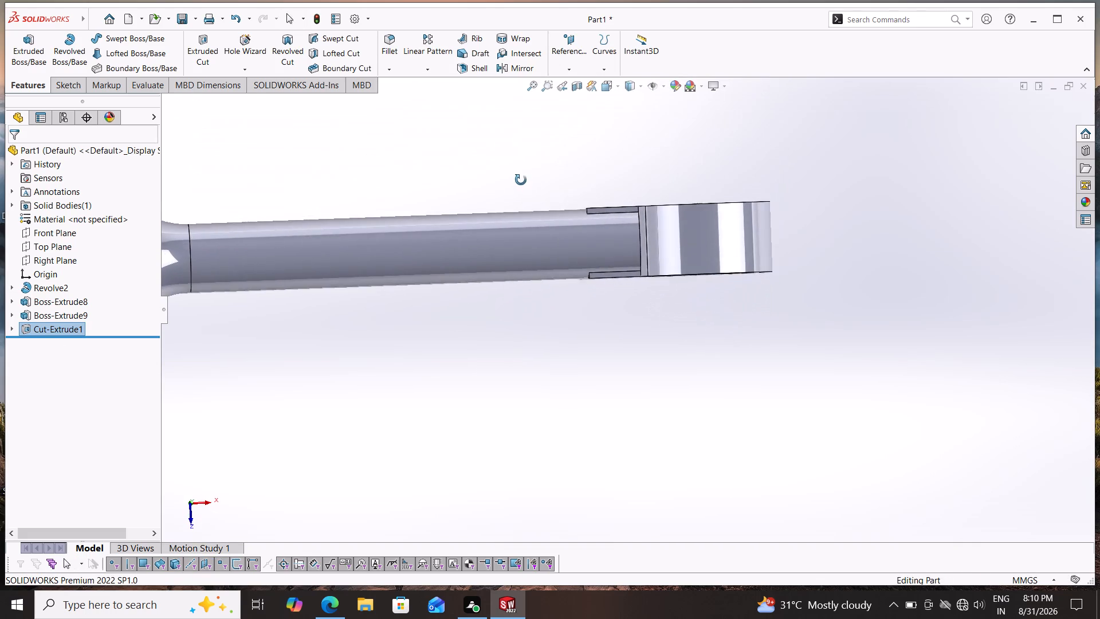
pyautogui.moveTo(521, 180); pyautogui.dragTo(522, 179, button='middle')
pyautogui.scroll(-2, 642, 279)
pyautogui.moveTo(592, 139); pyautogui.dragTo(584, 272, button='middle')
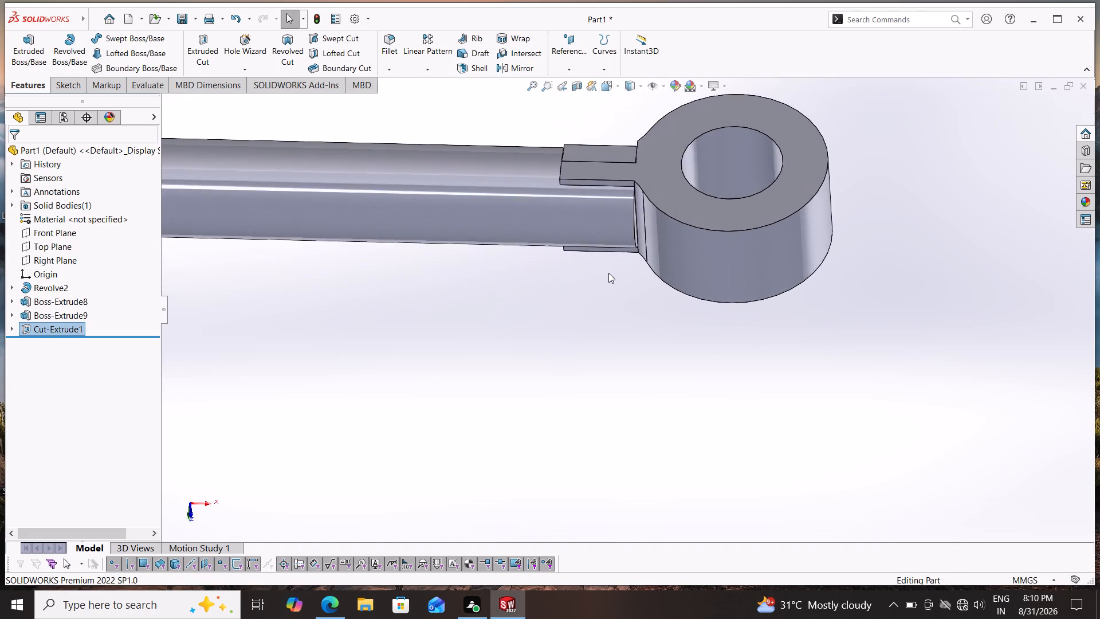
pyautogui.scroll(2, 610, 273)
pyautogui.moveTo(607, 146); pyautogui.dragTo(611, 242, button='middle')
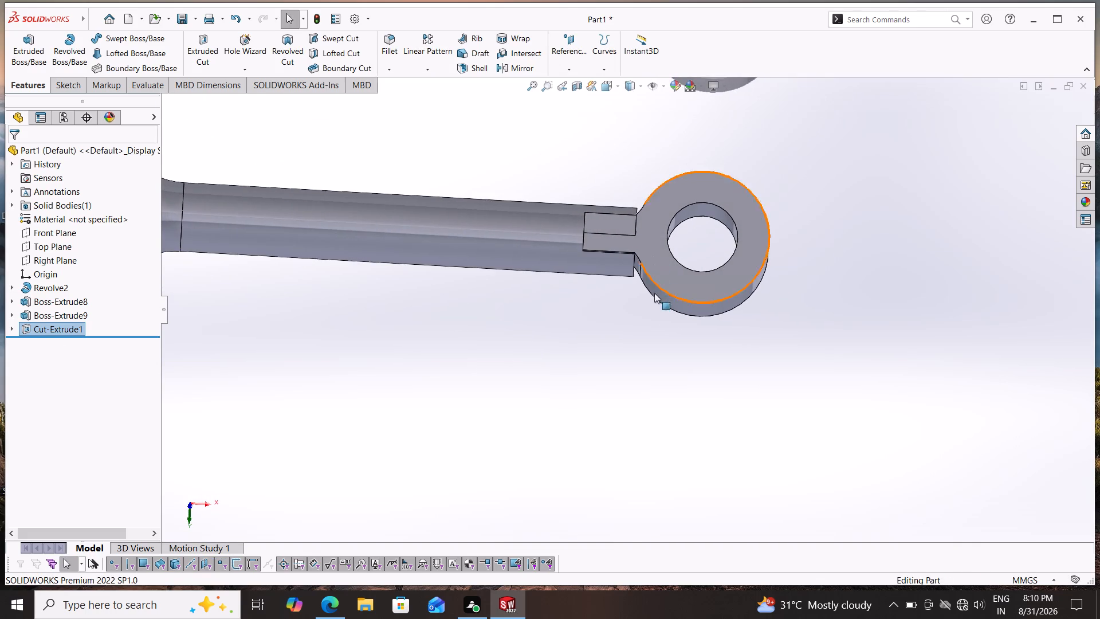
pyautogui.scroll(3, 654, 295)
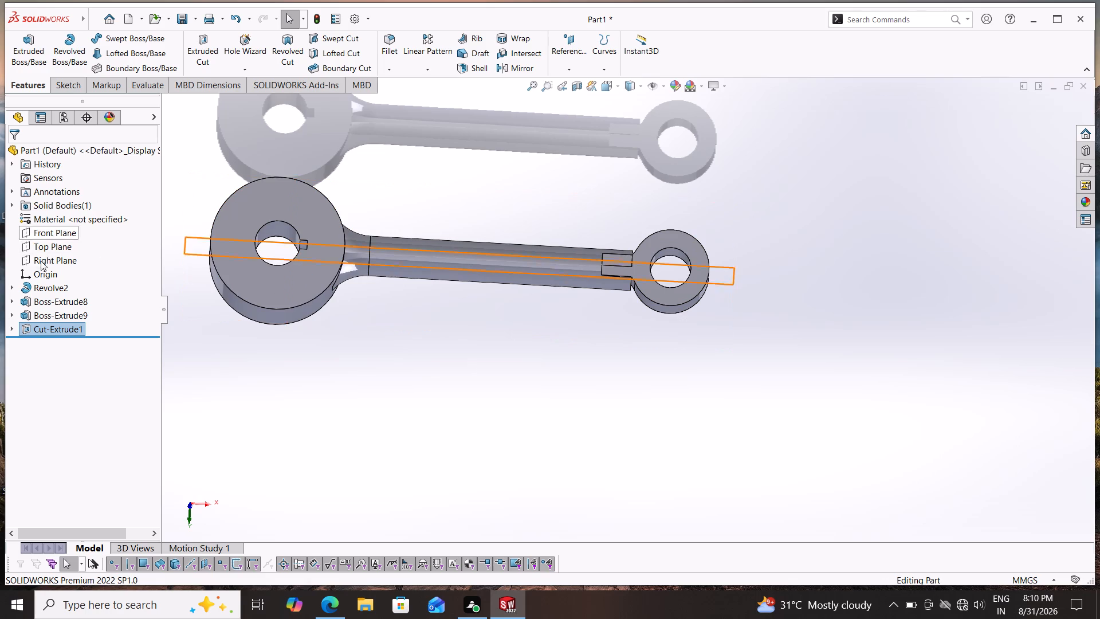
# Examine the remaining tabs where the arm meets the ring boss, starting from a Front Plane sketch view and from several angles.
pyautogui.click(52, 232)
pyautogui.click(64, 214)
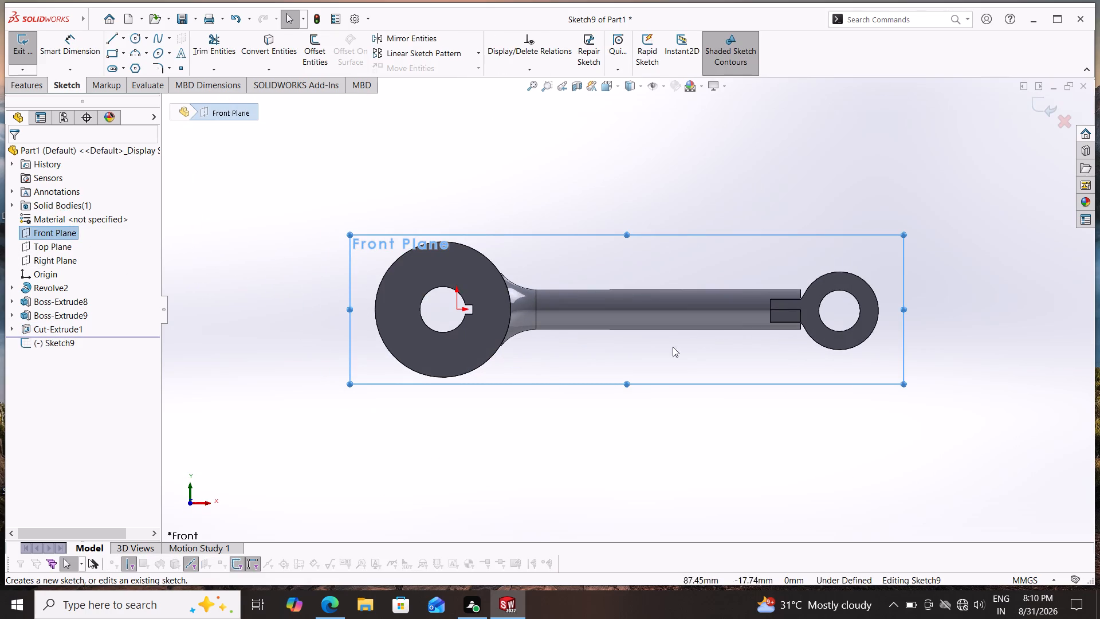
pyautogui.scroll(-2, 790, 308)
pyautogui.scroll(-3, 874, 308)
pyautogui.scroll(3, 642, 370)
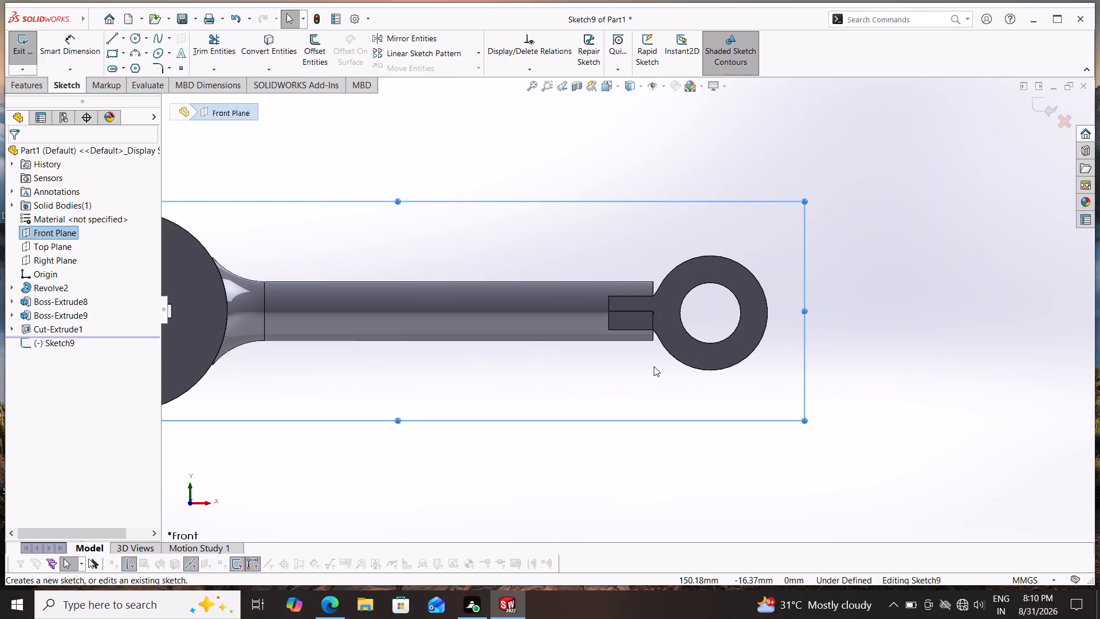
pyautogui.scroll(-3, 633, 351)
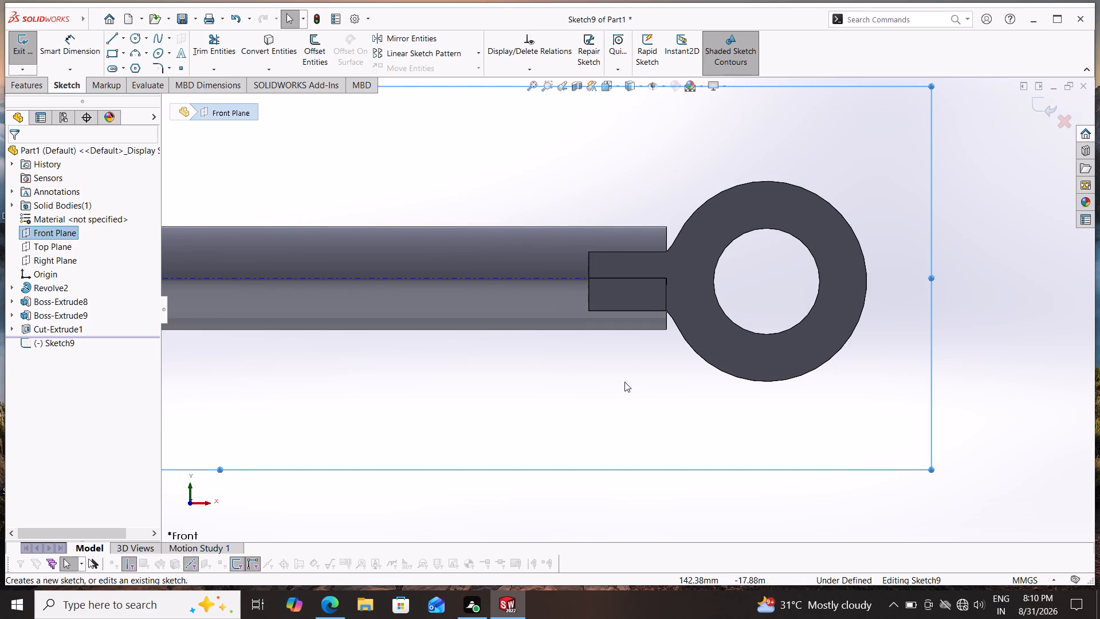
pyautogui.scroll(2, 626, 380)
pyautogui.scroll(-5, 647, 351)
pyautogui.moveTo(628, 375); pyautogui.dragTo(637, 319, button='middle')
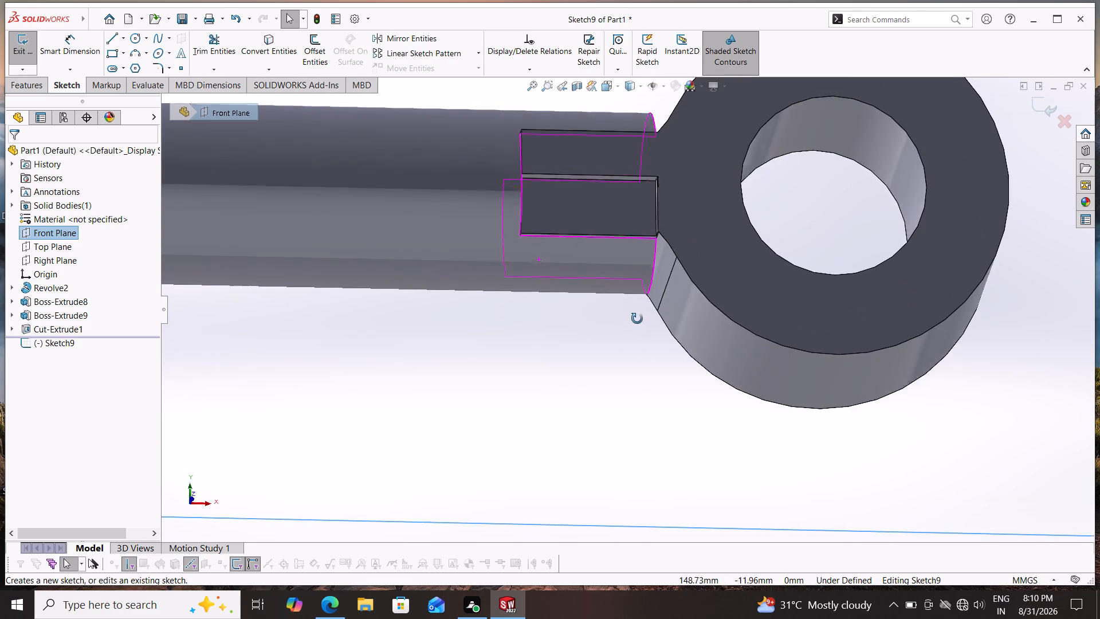
pyautogui.moveTo(637, 319); pyautogui.dragTo(639, 298, button='middle')
pyautogui.moveTo(614, 395); pyautogui.dragTo(630, 302, button='middle')
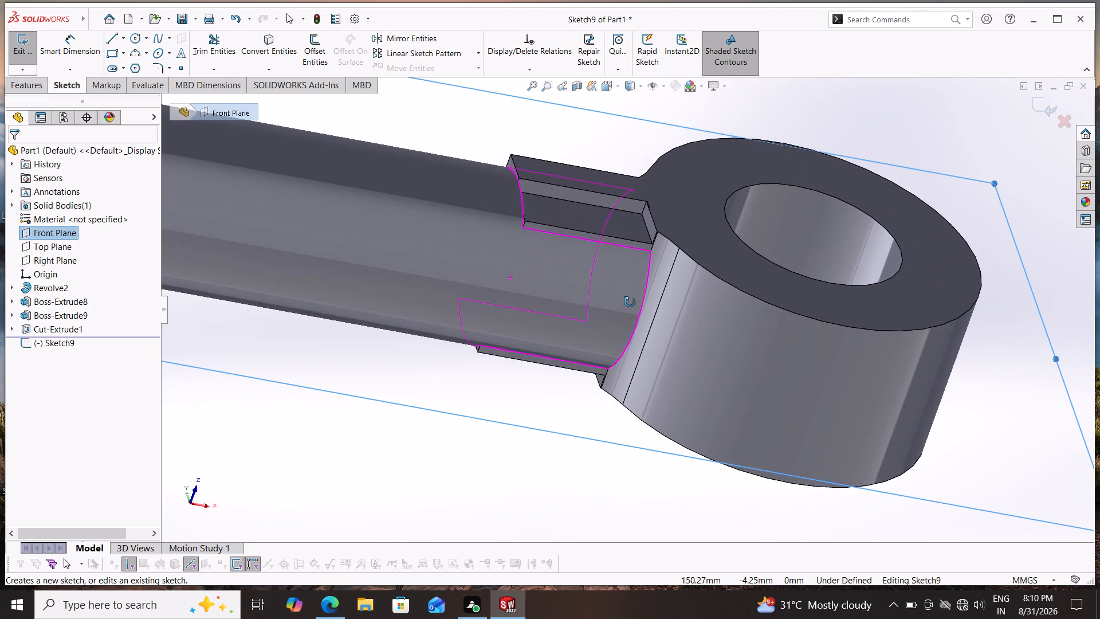
pyautogui.moveTo(630, 302); pyautogui.dragTo(627, 311, button='middle')
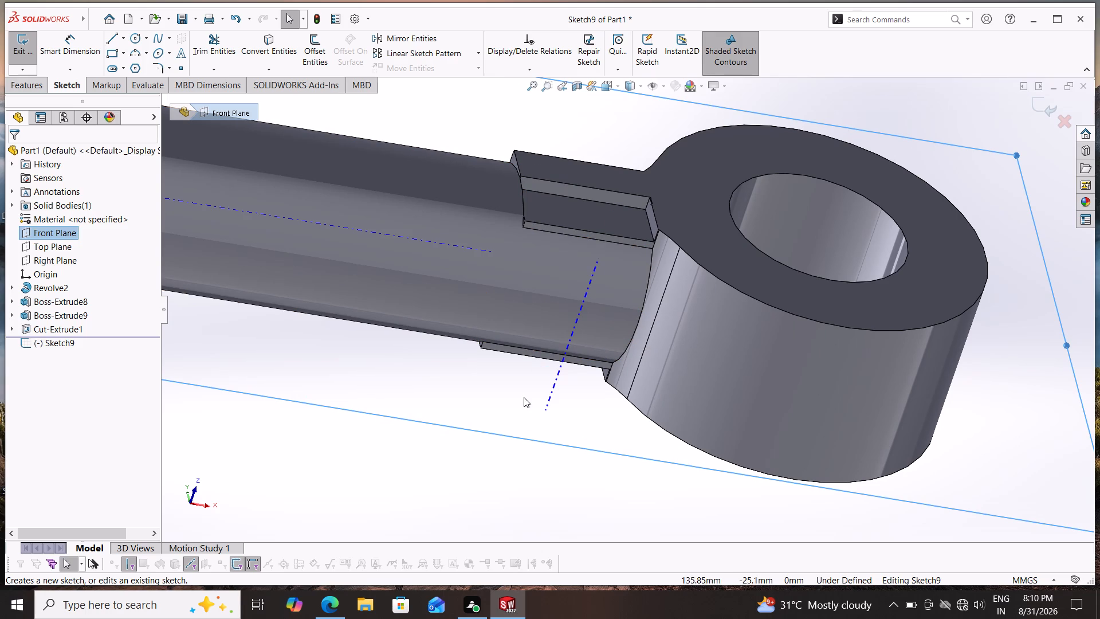
pyautogui.moveTo(458, 444); pyautogui.dragTo(458, 441, button='middle')
pyautogui.moveTo(458, 441); pyautogui.dragTo(432, 434, button='middle')
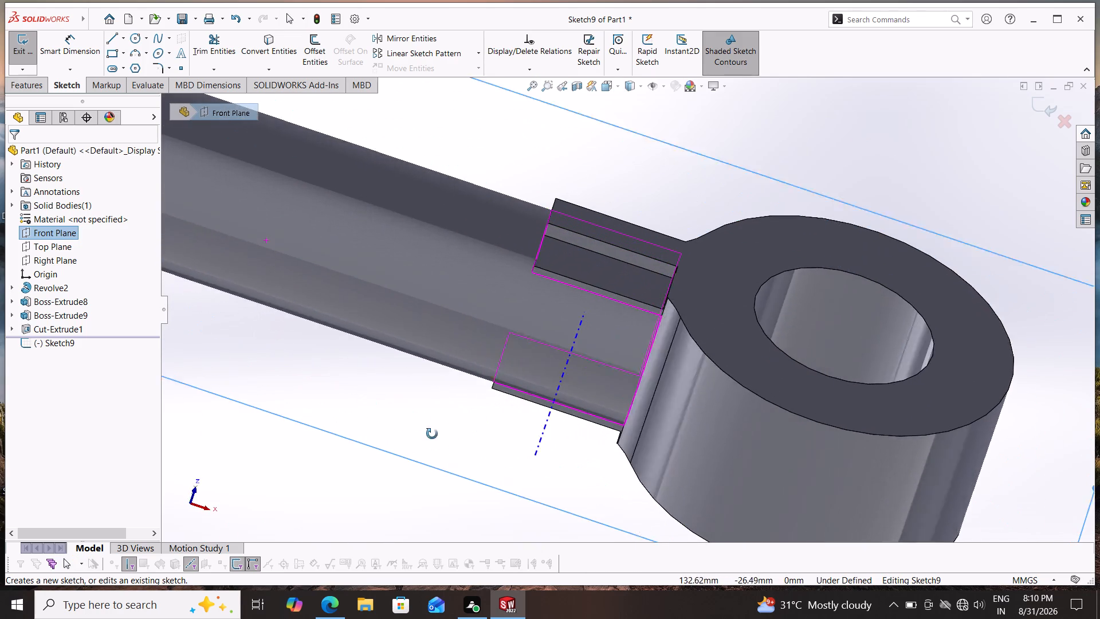
pyautogui.moveTo(432, 434); pyautogui.dragTo(425, 441, button='middle')
pyautogui.moveTo(640, 160); pyautogui.dragTo(575, 261, button='middle')
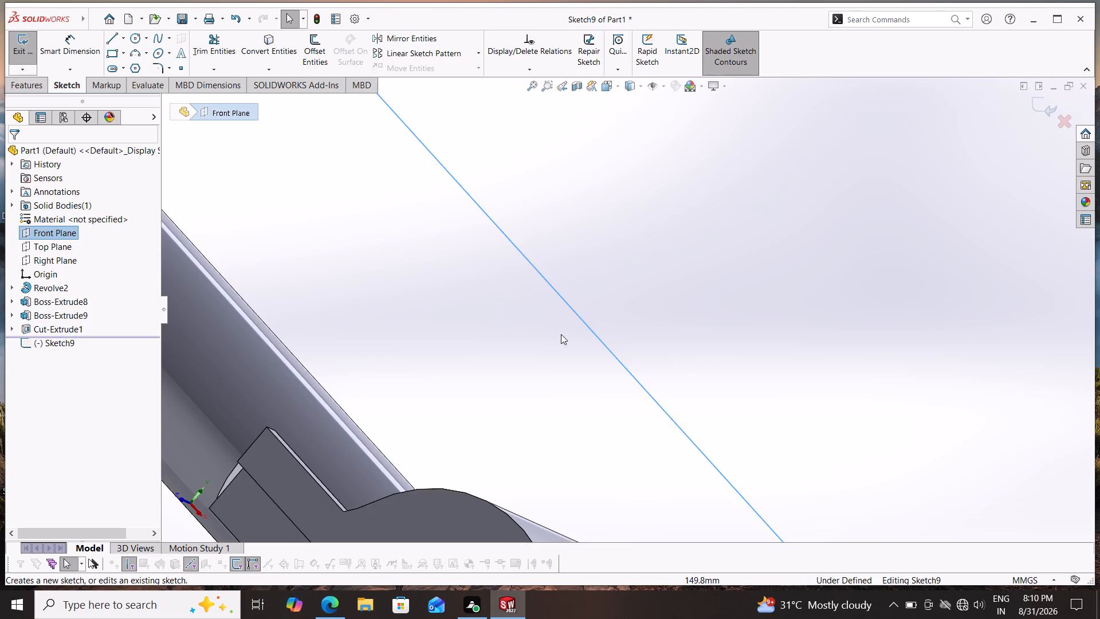
pyautogui.scroll(6, 561, 334)
pyautogui.moveTo(725, 305); pyautogui.dragTo(636, 354, button='middle')
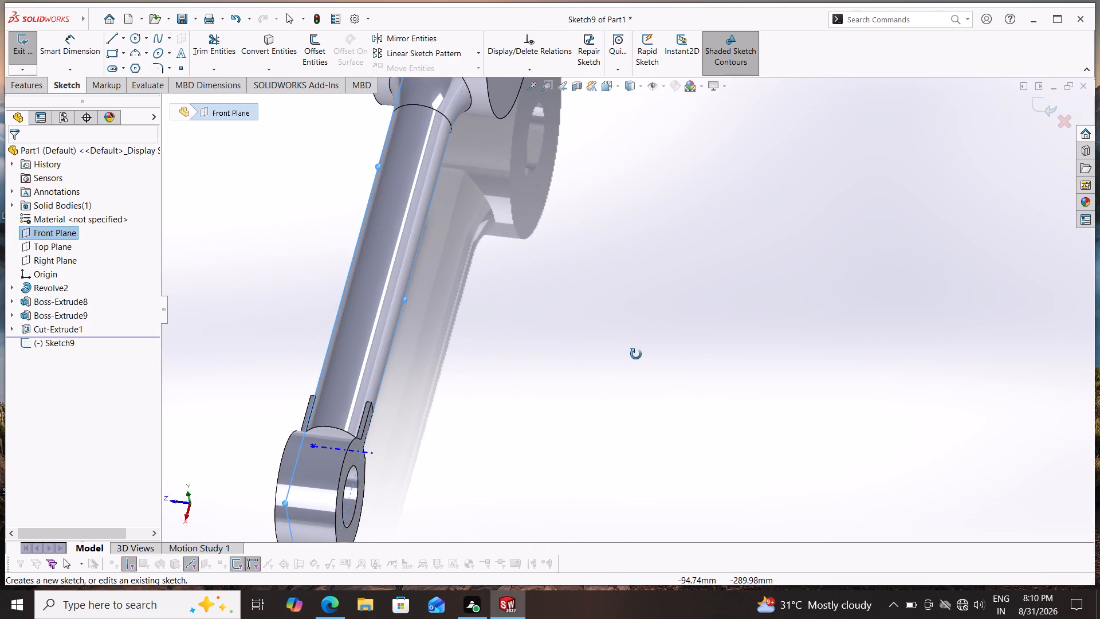
pyautogui.moveTo(636, 354); pyautogui.dragTo(634, 368, button='middle')
pyautogui.scroll(3, 596, 384)
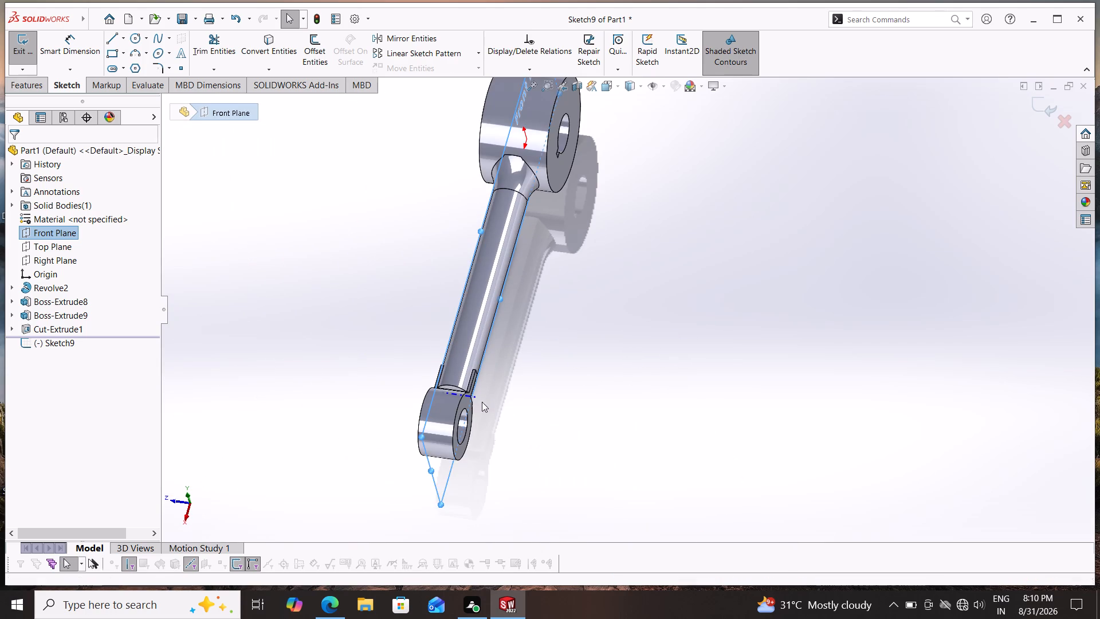
pyautogui.click(40, 244)
pyautogui.click(49, 225)
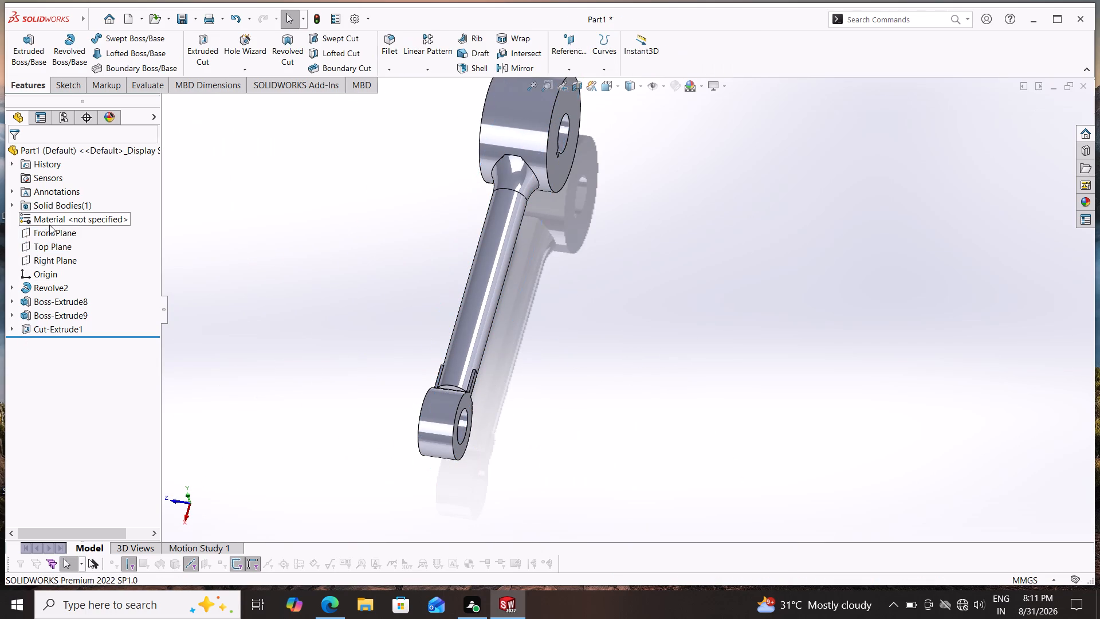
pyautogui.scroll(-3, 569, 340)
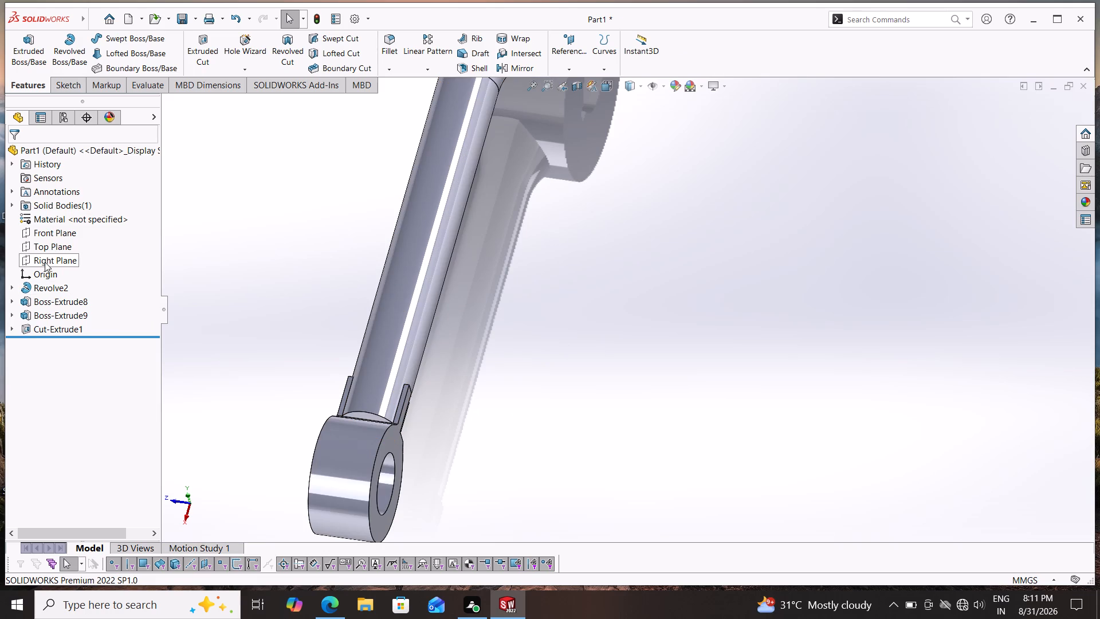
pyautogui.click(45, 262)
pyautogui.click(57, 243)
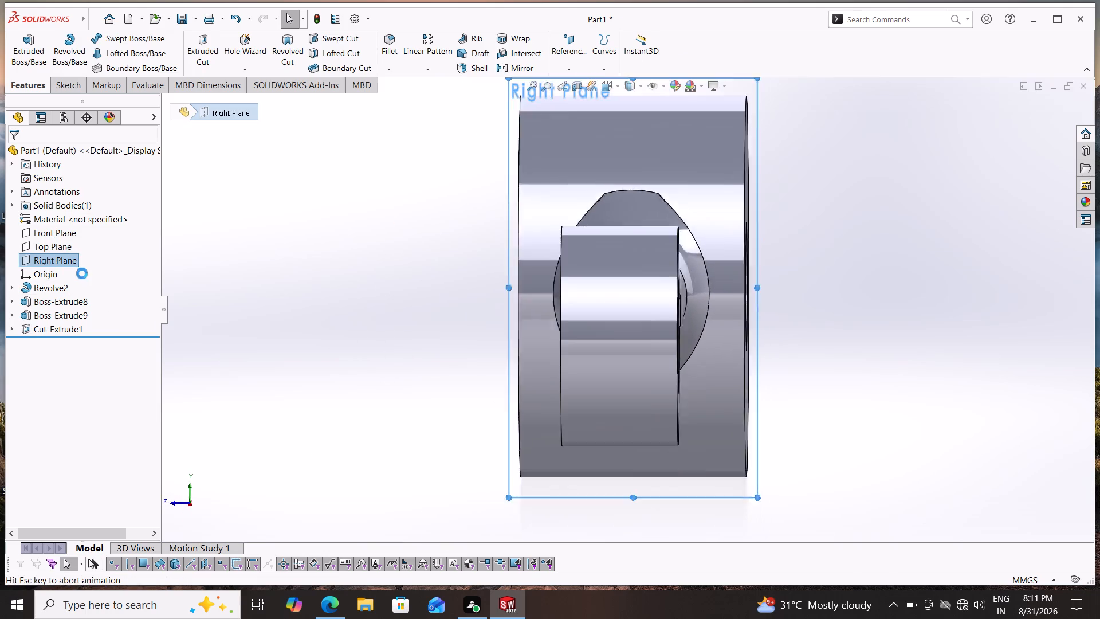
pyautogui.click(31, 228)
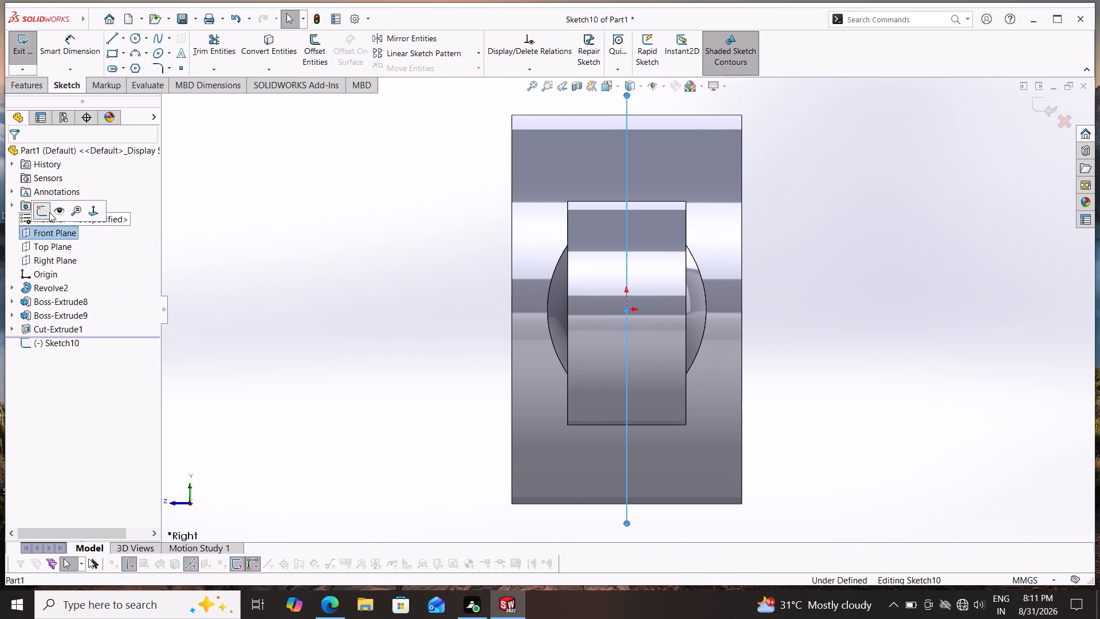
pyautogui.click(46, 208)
# Inspect the arm and both sides of its ring-boss junction from a Front Plane sketch view and from several angles.
pyautogui.click(33, 232)
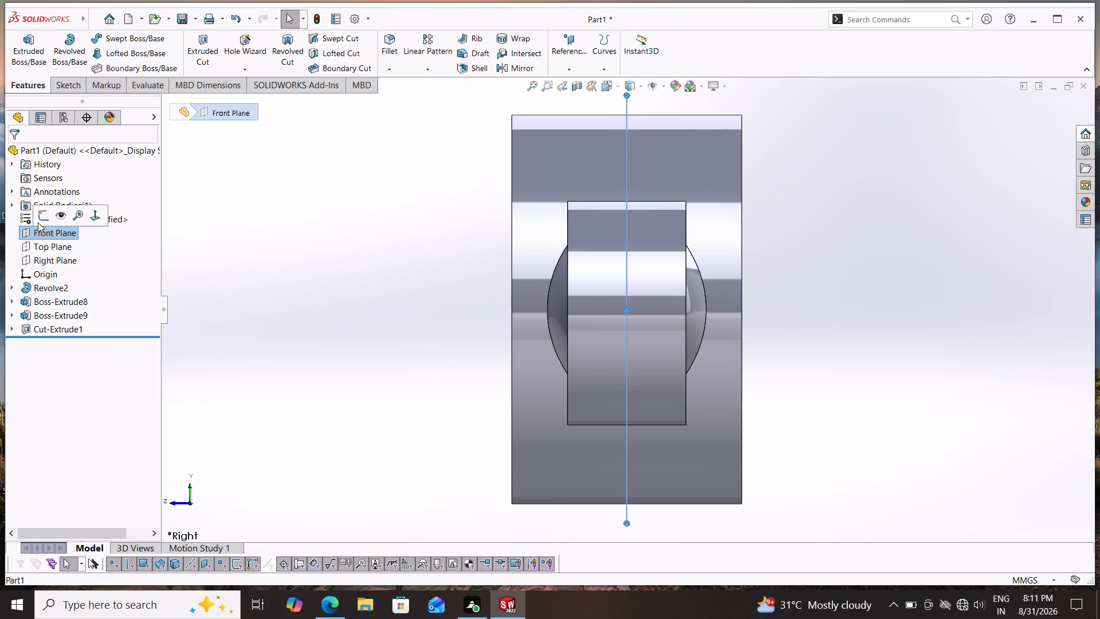
pyautogui.click(41, 213)
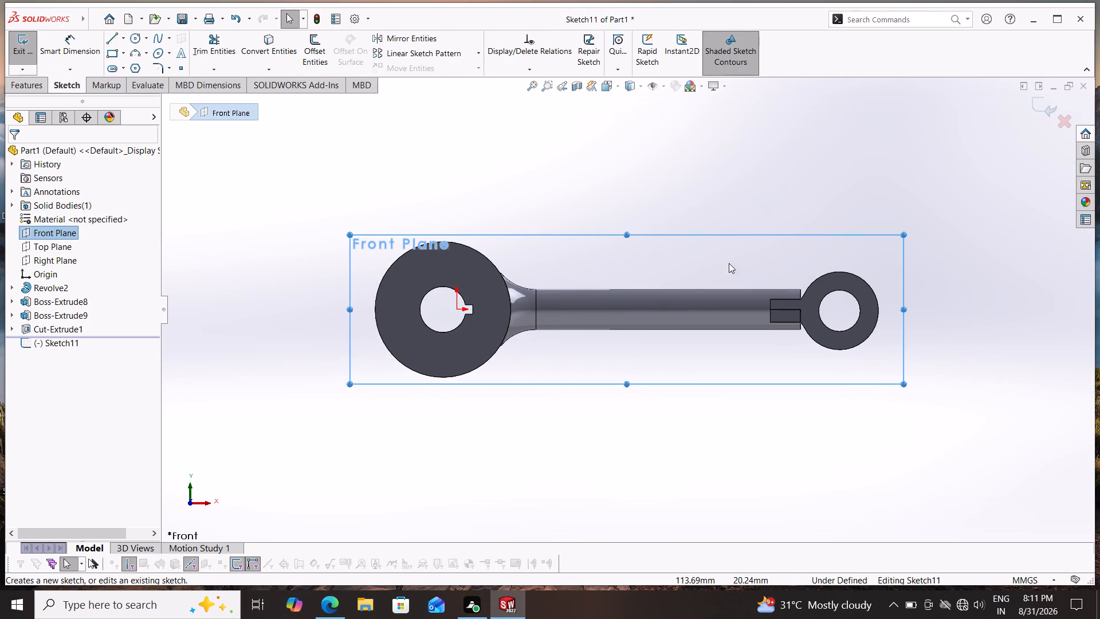
pyautogui.scroll(-2, 792, 267)
pyautogui.scroll(1, 803, 272)
pyautogui.scroll(-1, 803, 273)
pyautogui.scroll(-3, 771, 346)
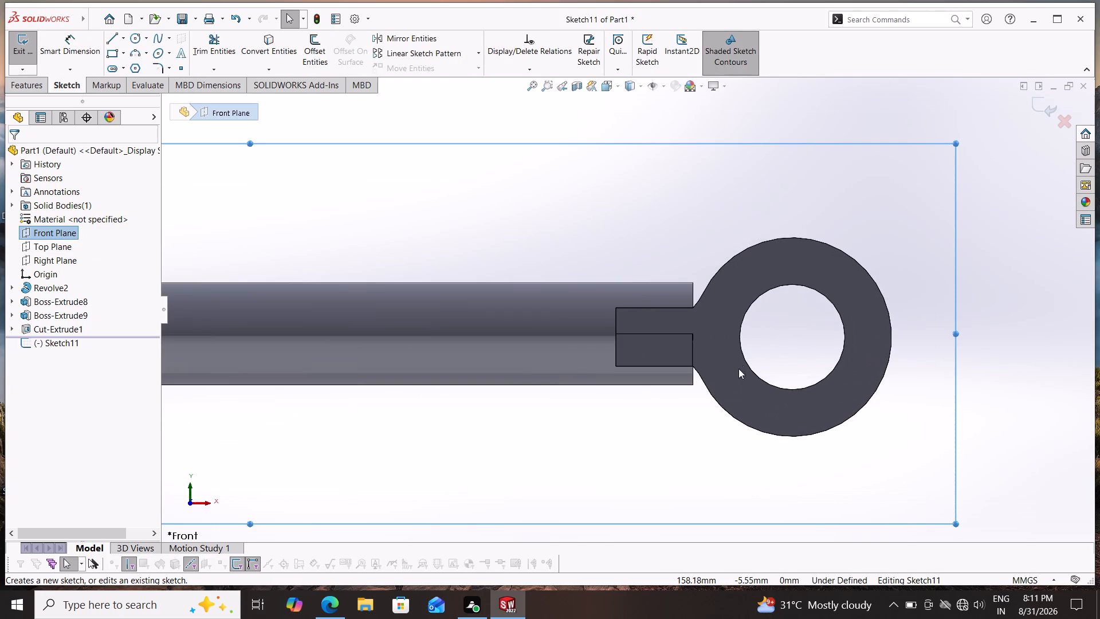
pyautogui.scroll(2, 644, 410)
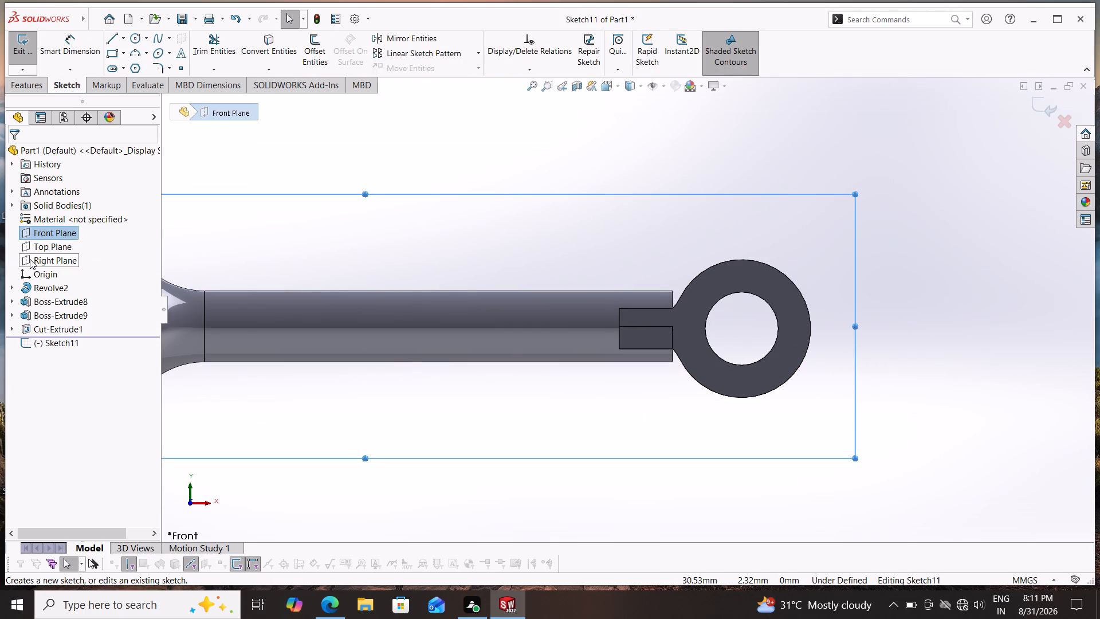
pyautogui.scroll(5, 325, 320)
pyautogui.moveTo(463, 210); pyautogui.dragTo(468, 350, button='middle')
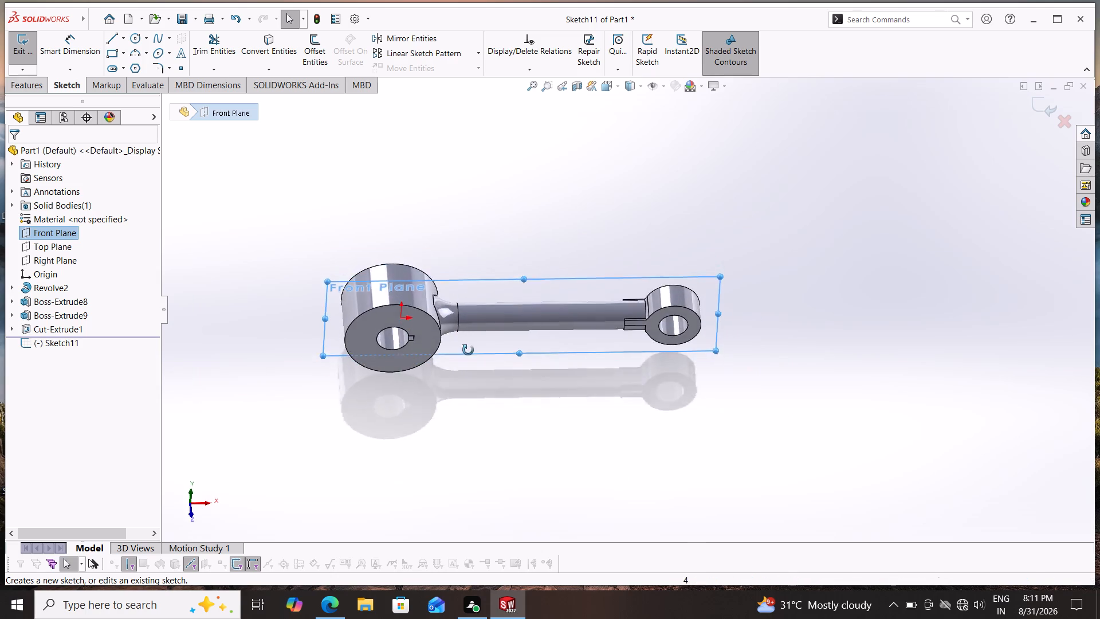
pyautogui.moveTo(468, 350); pyautogui.dragTo(460, 426, button='middle')
pyautogui.moveTo(508, 217); pyautogui.dragTo(508, 299, button='middle')
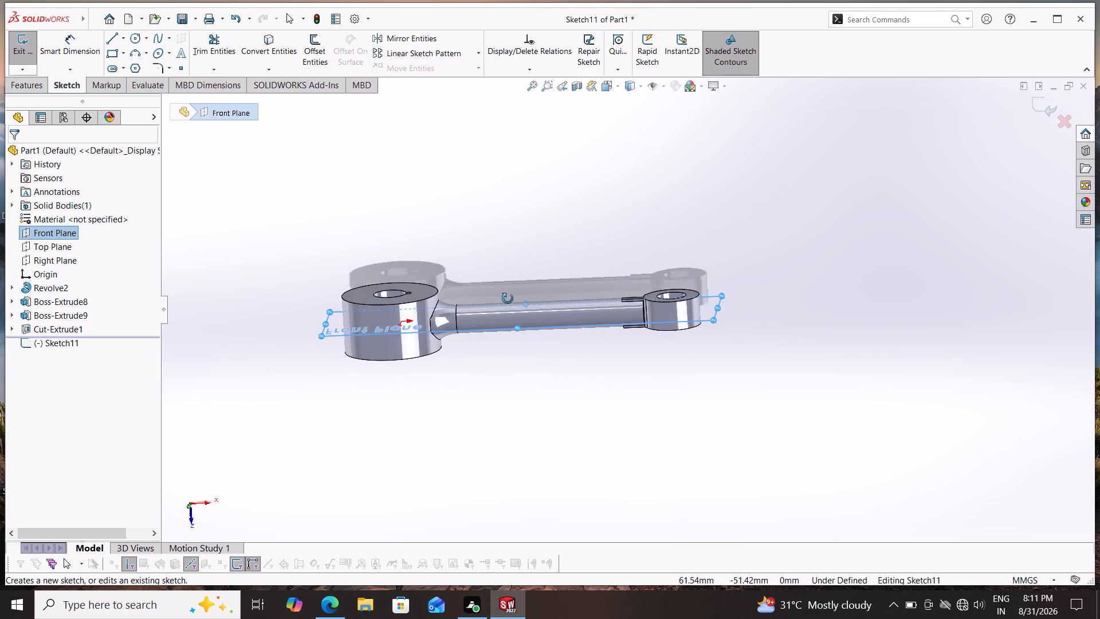
pyautogui.moveTo(508, 299); pyautogui.dragTo(508, 278, button='middle')
pyautogui.scroll(-2, 517, 287)
pyautogui.scroll(-3, 618, 296)
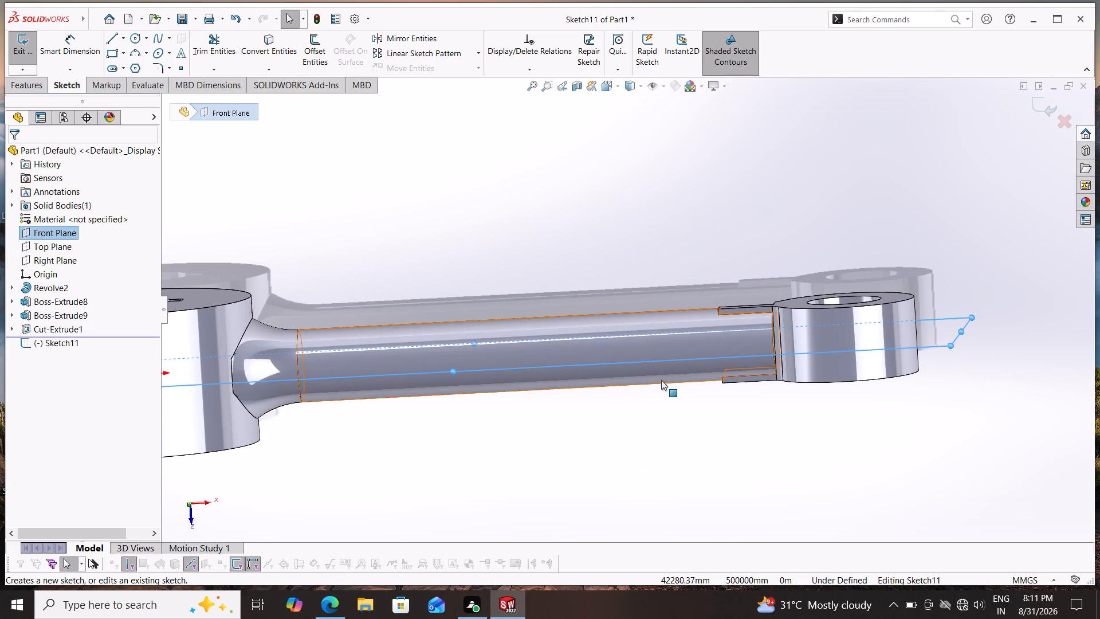
pyautogui.moveTo(744, 417); pyautogui.dragTo(692, 215, button='middle')
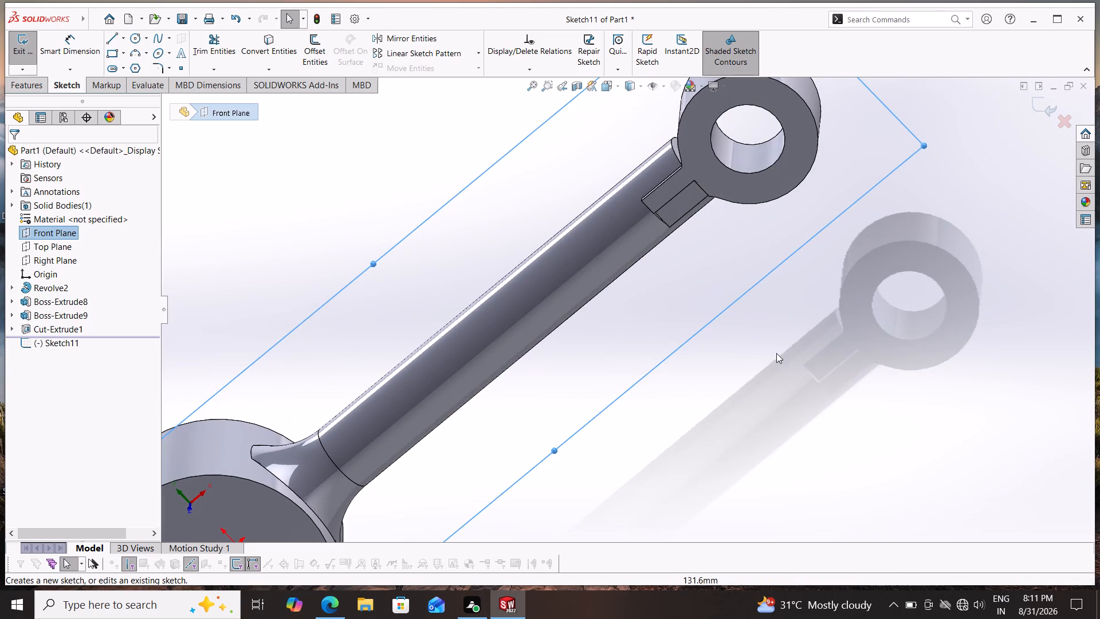
pyautogui.moveTo(777, 353); pyautogui.dragTo(791, 522, button='middle')
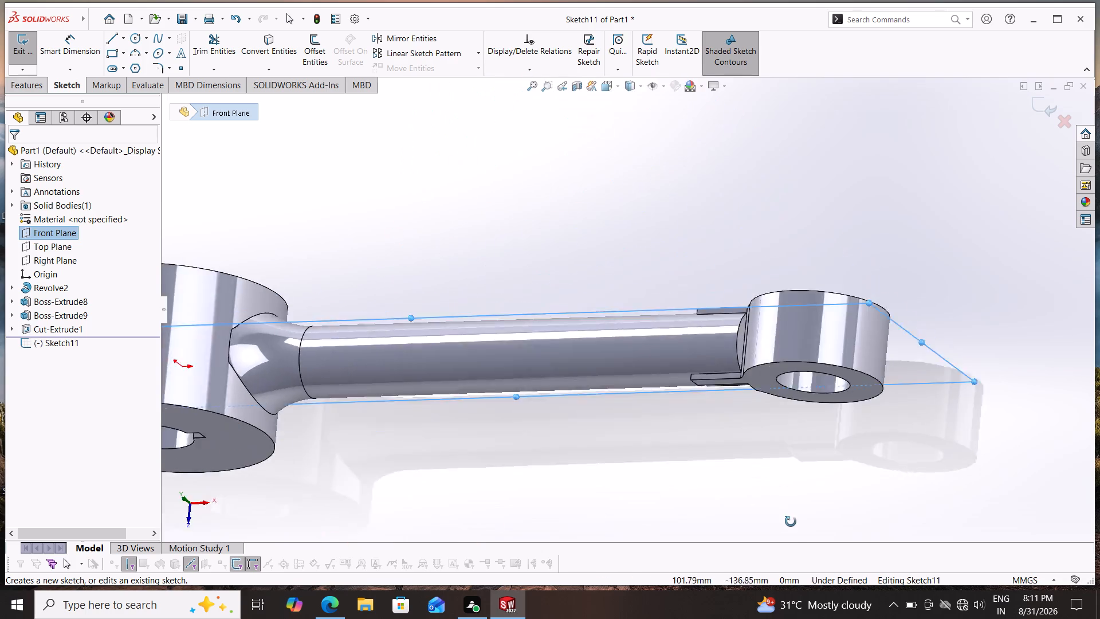
pyautogui.moveTo(791, 522); pyautogui.dragTo(807, 545, button='middle')
pyautogui.moveTo(757, 285); pyautogui.dragTo(764, 353, button='middle')
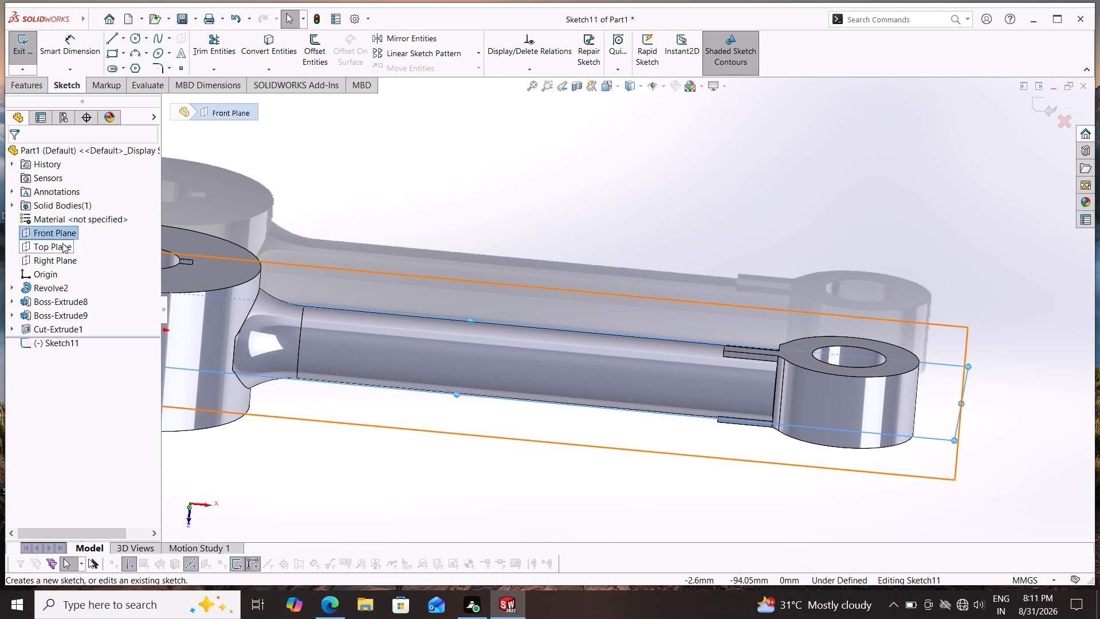
pyautogui.click(62, 243)
pyautogui.click(70, 225)
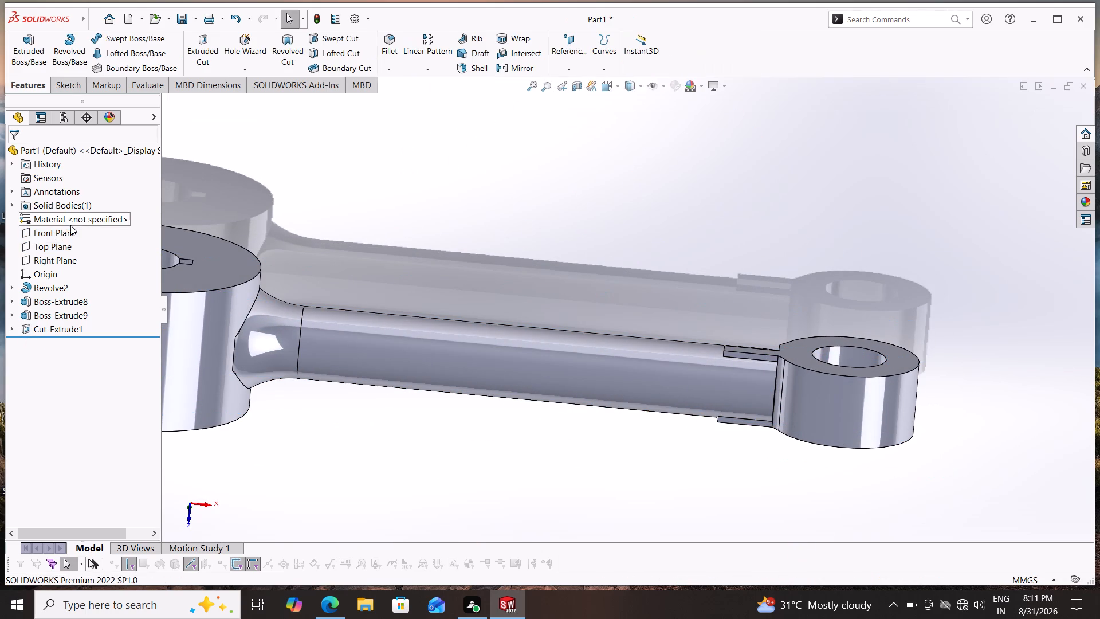
# Sketch a corner rectangle about 13.2 by 1.5 mm on the Top Plane, exactly covering the rear tab beside the ring boss.
pyautogui.click(54, 244)
pyautogui.click(68, 223)
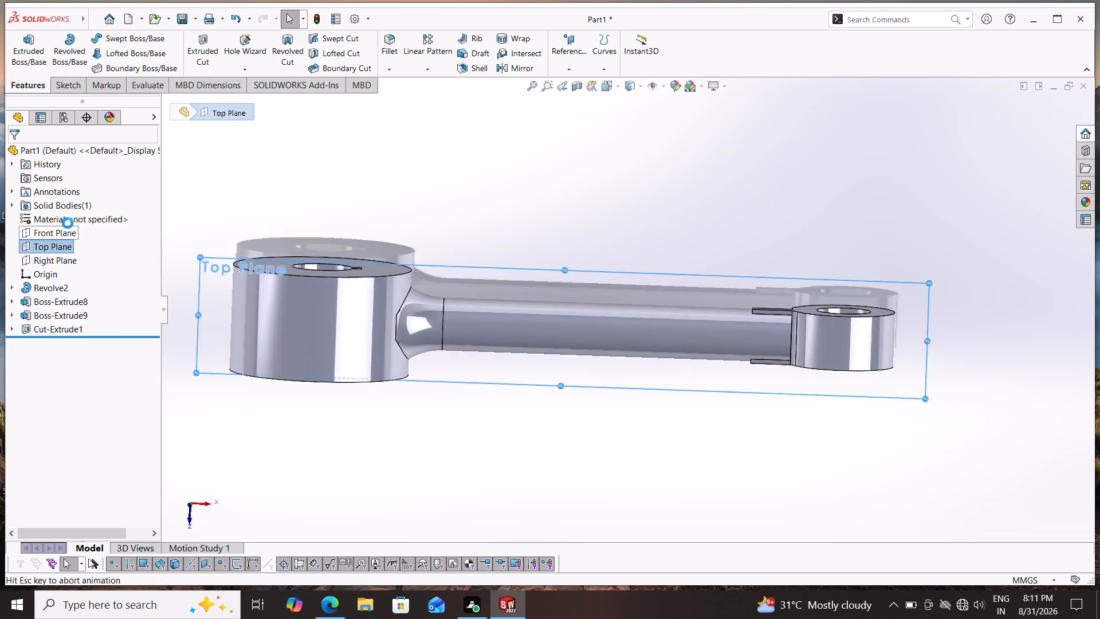
pyautogui.scroll(-1, 901, 240)
pyautogui.scroll(-3, 844, 315)
pyautogui.scroll(-2, 757, 342)
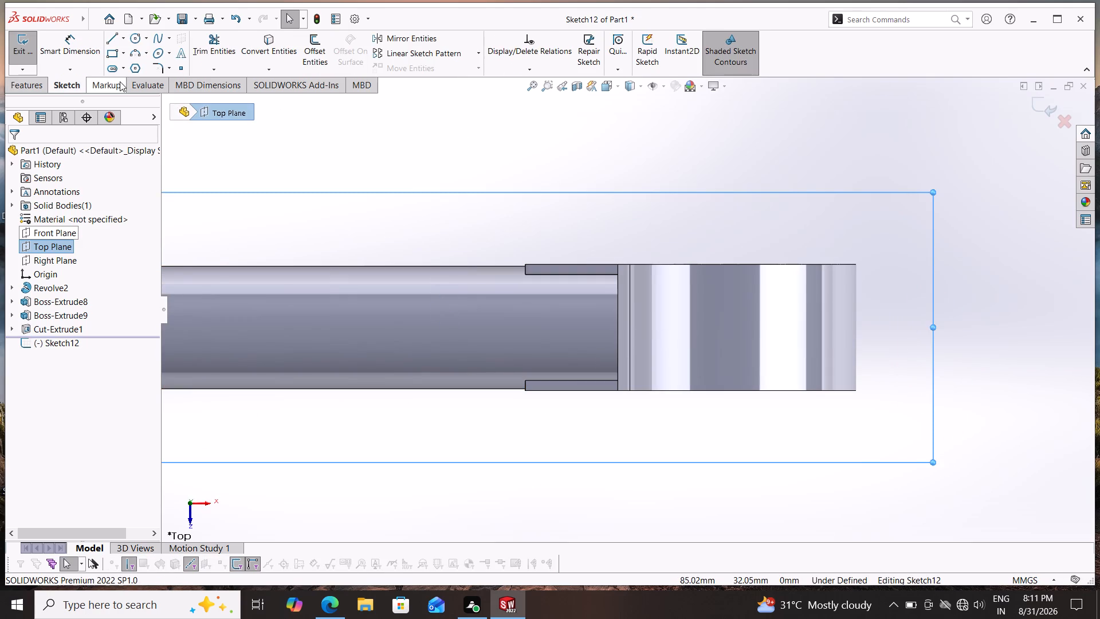
pyautogui.click(111, 52)
pyautogui.scroll(-1, 505, 237)
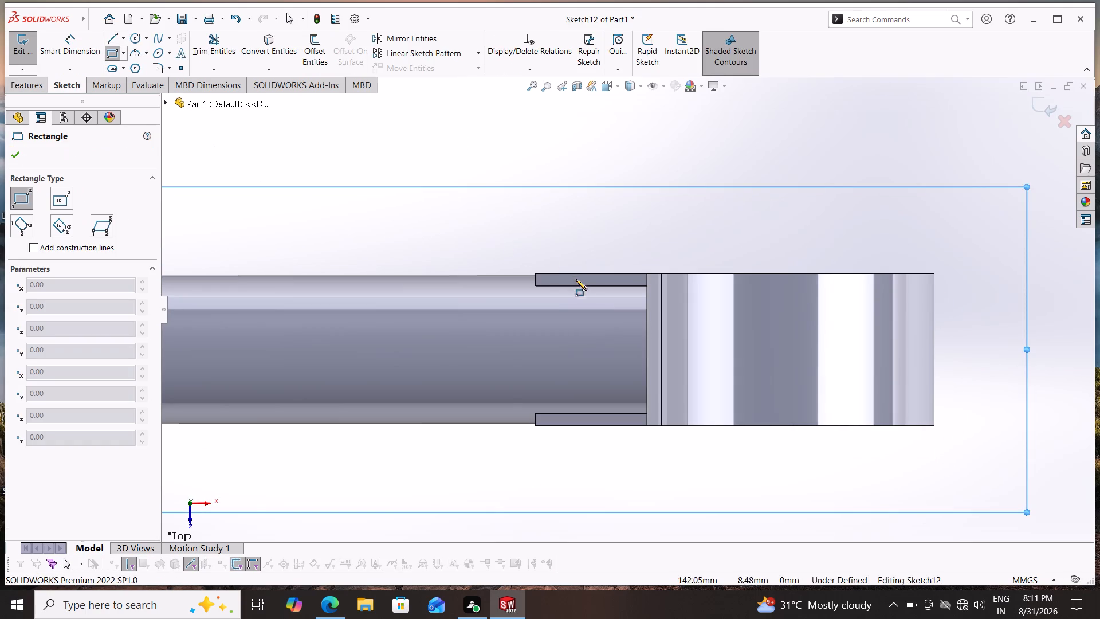
pyautogui.click(536, 275)
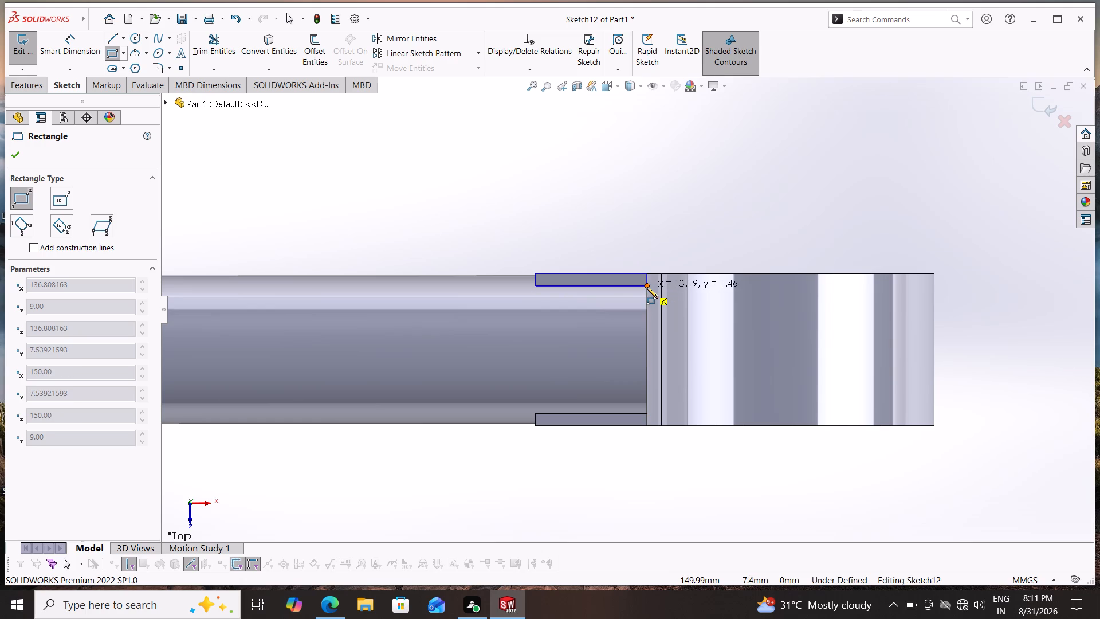
pyautogui.click(647, 287)
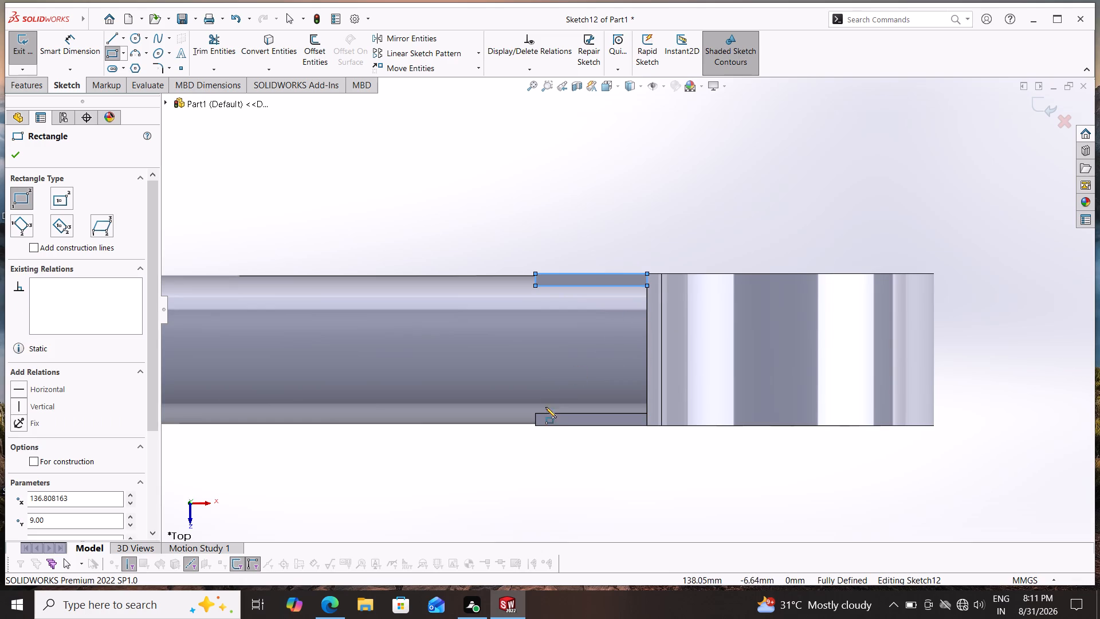
# Sketch a second corner rectangle about 13.2 by 3.5 mm over the front tab, extending past its outer edge.
pyautogui.click(535, 412)
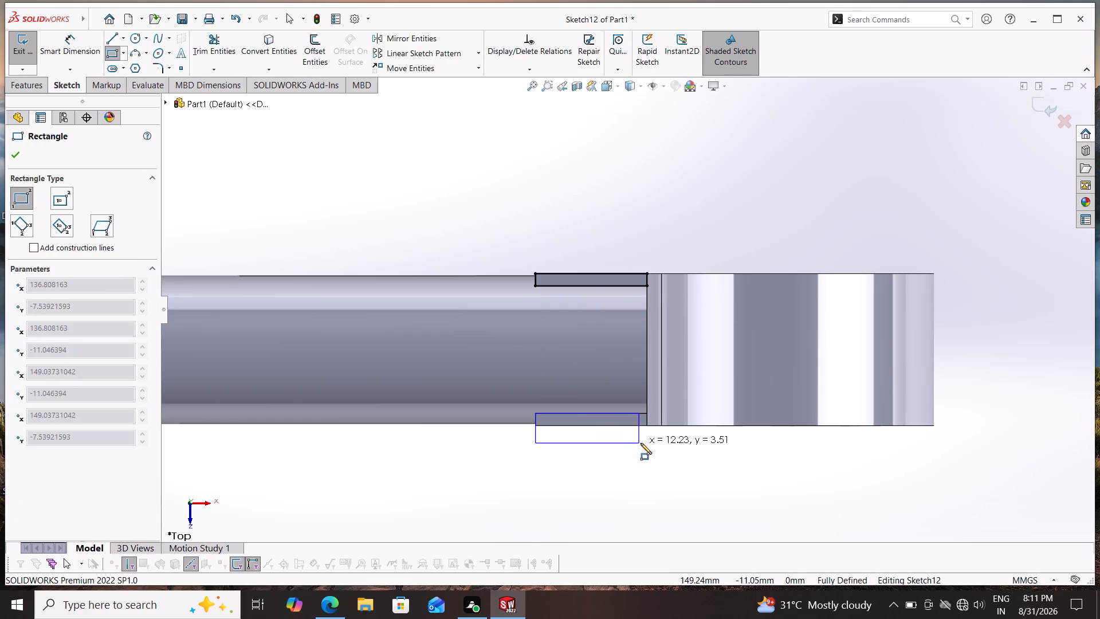
pyautogui.click(648, 442)
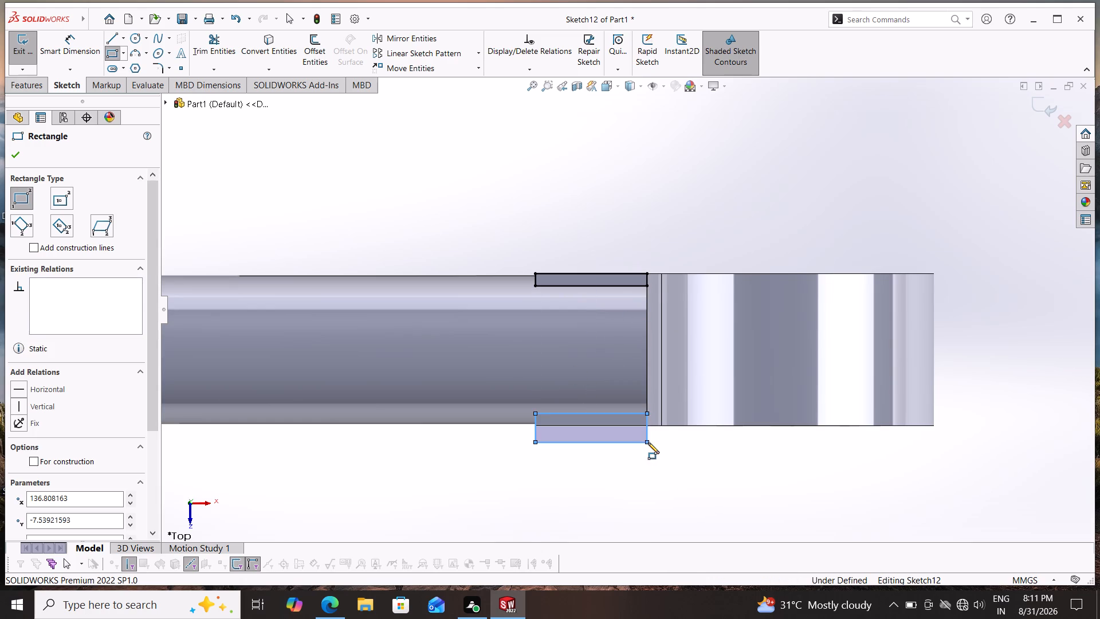
pyautogui.press('Escape')
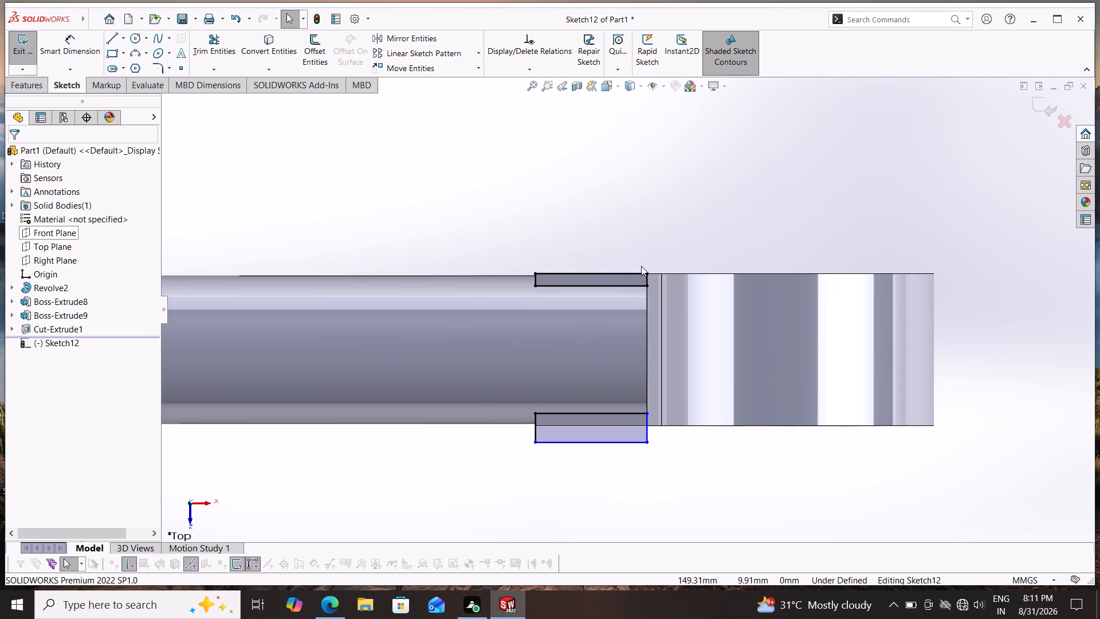
# Delete the outer long edge and the arm-side short edge of the rear tab's sketched rectangle.
pyautogui.click(637, 275)
pyautogui.press('Delete')
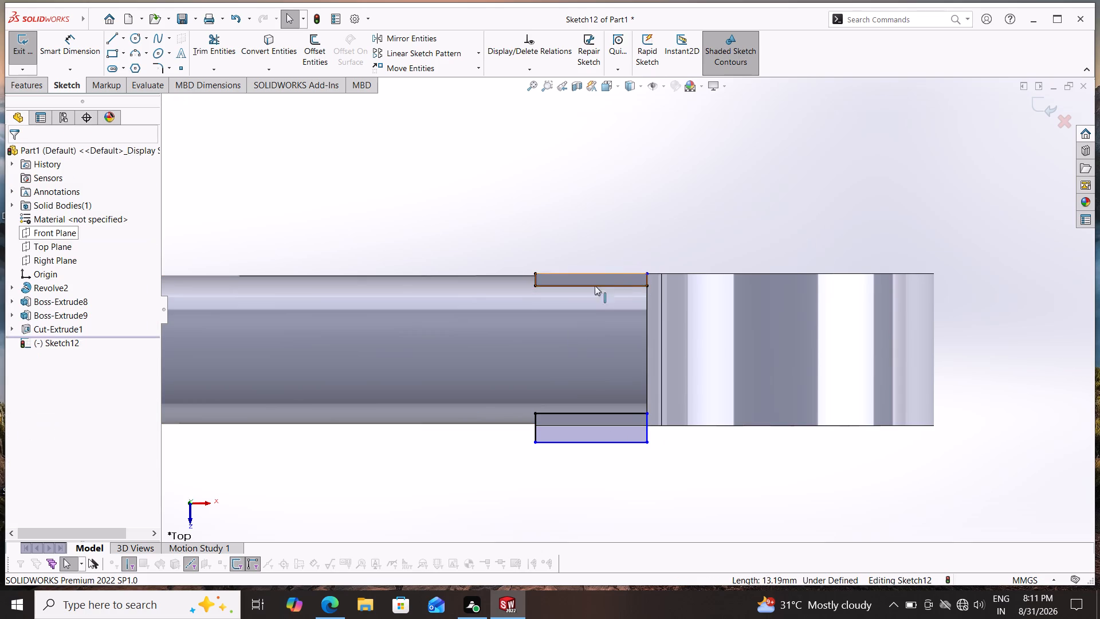
pyautogui.click(534, 281)
pyautogui.press('Delete')
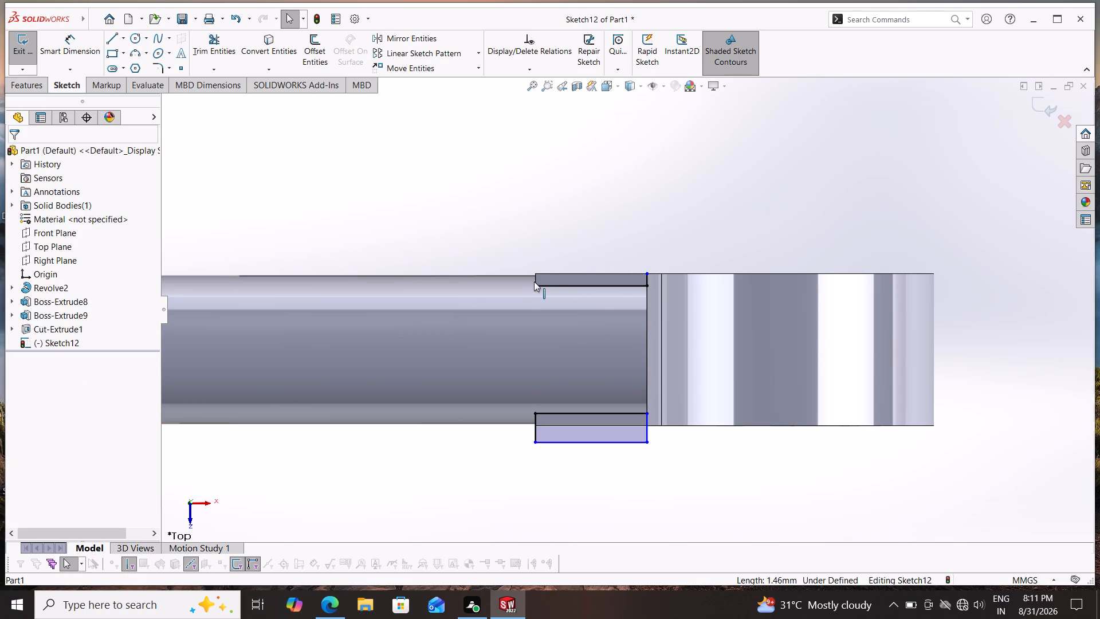
# Sketch a corner rectangle about 13.2 by 8.7 mm over the rear tab, extending well past its outer edge.
pyautogui.click(109, 56)
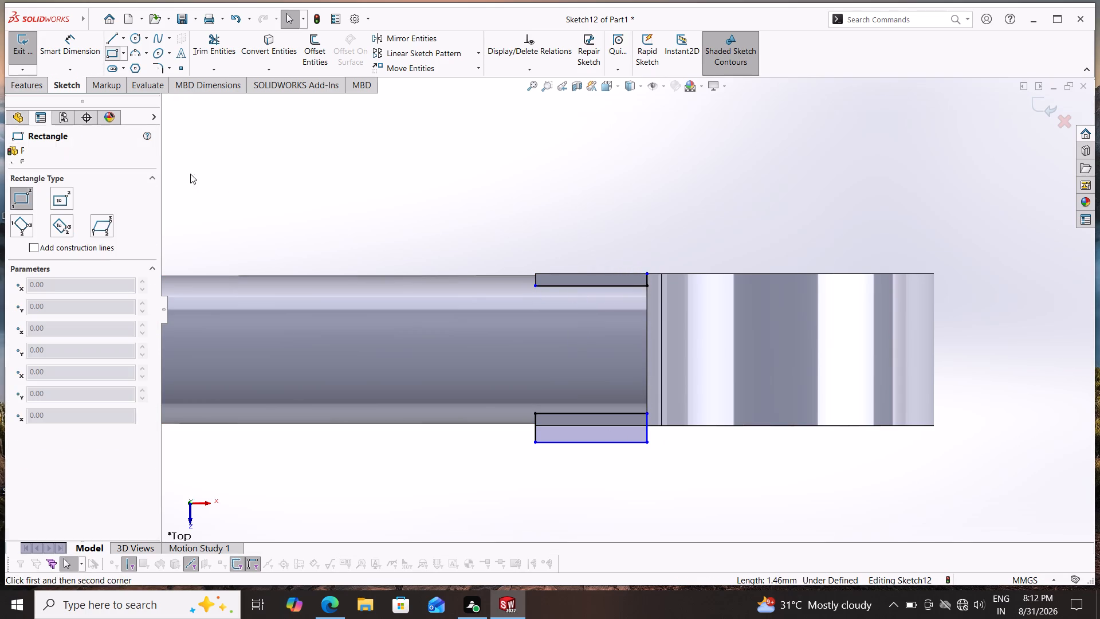
pyautogui.moveTo(646, 288); pyautogui.dragTo(643, 279)
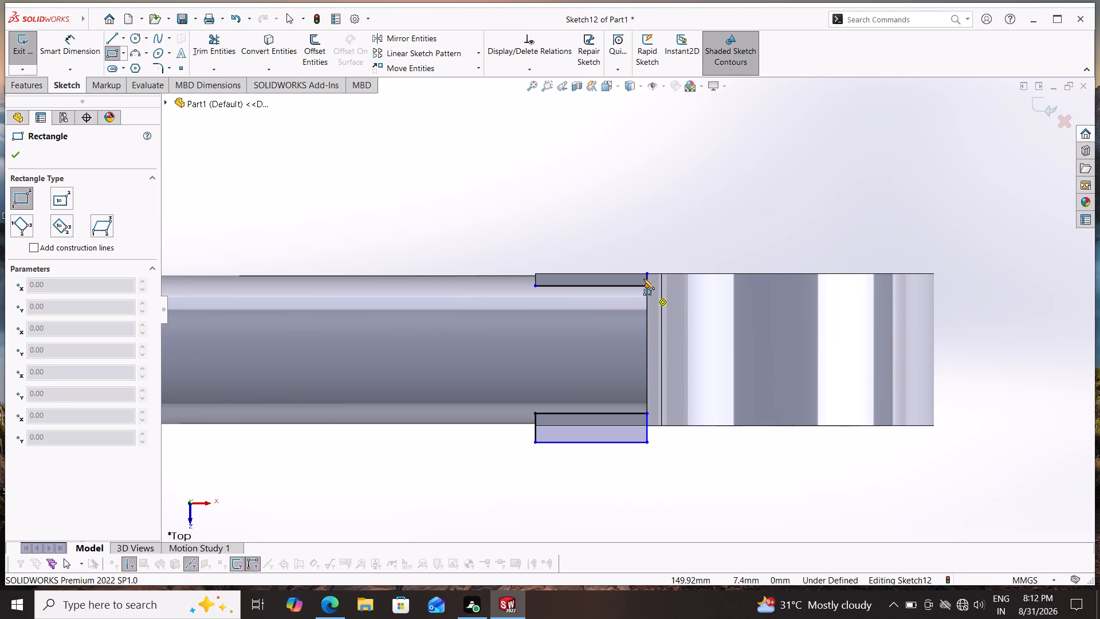
pyautogui.moveTo(643, 279); pyautogui.dragTo(645, 282)
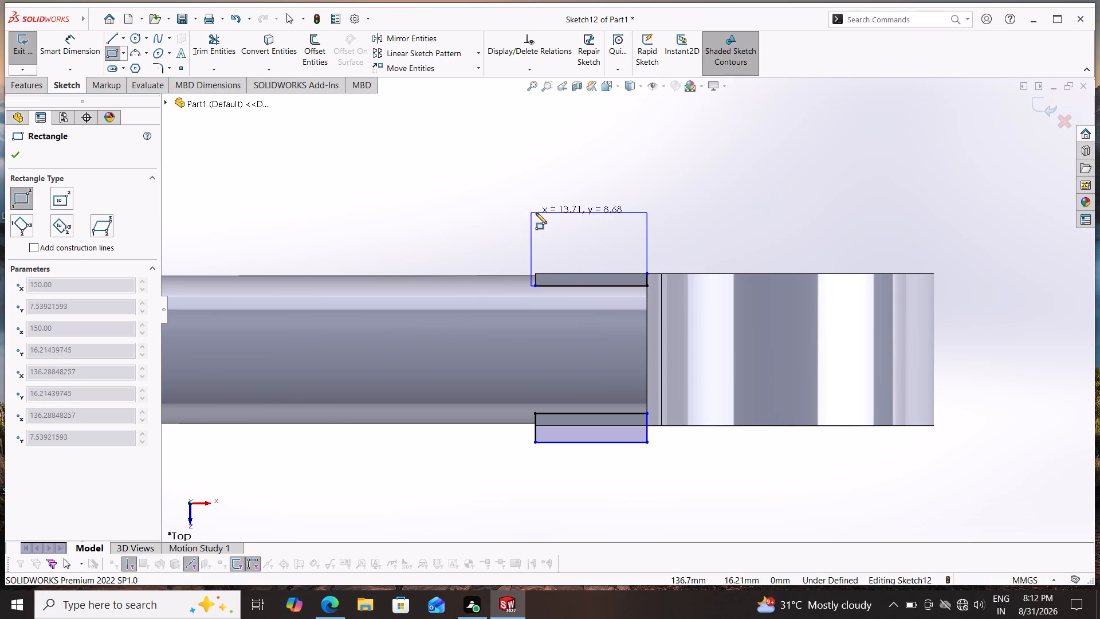
pyautogui.click(536, 213)
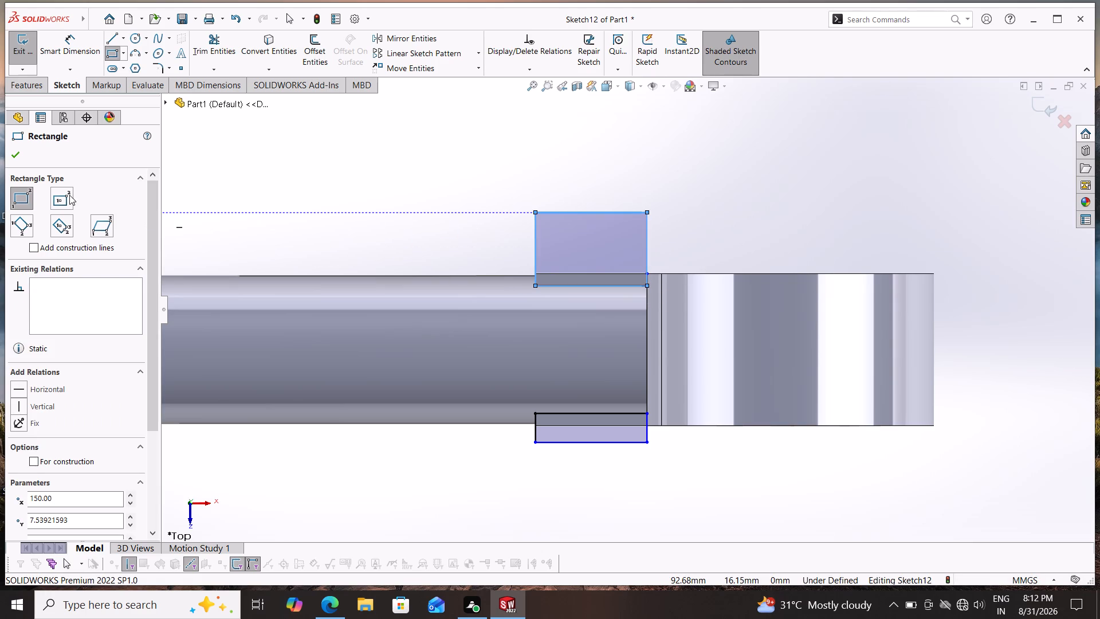
# Cut-extrude the rear and front rectangle regions Through All in one direction from the sketch plane.
pyautogui.click(29, 89)
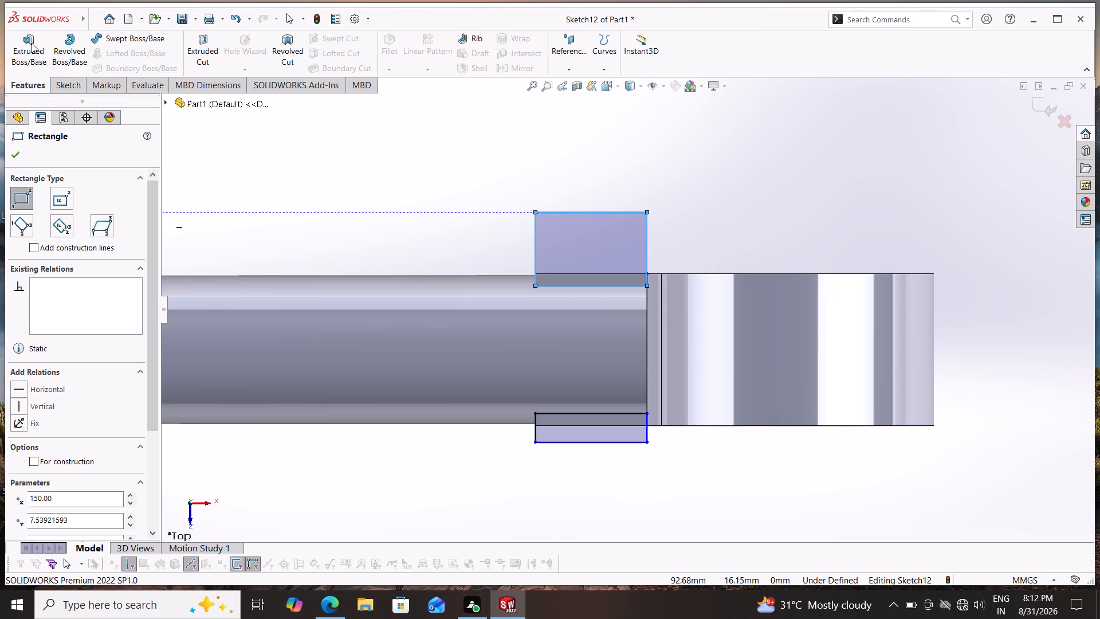
pyautogui.click(205, 44)
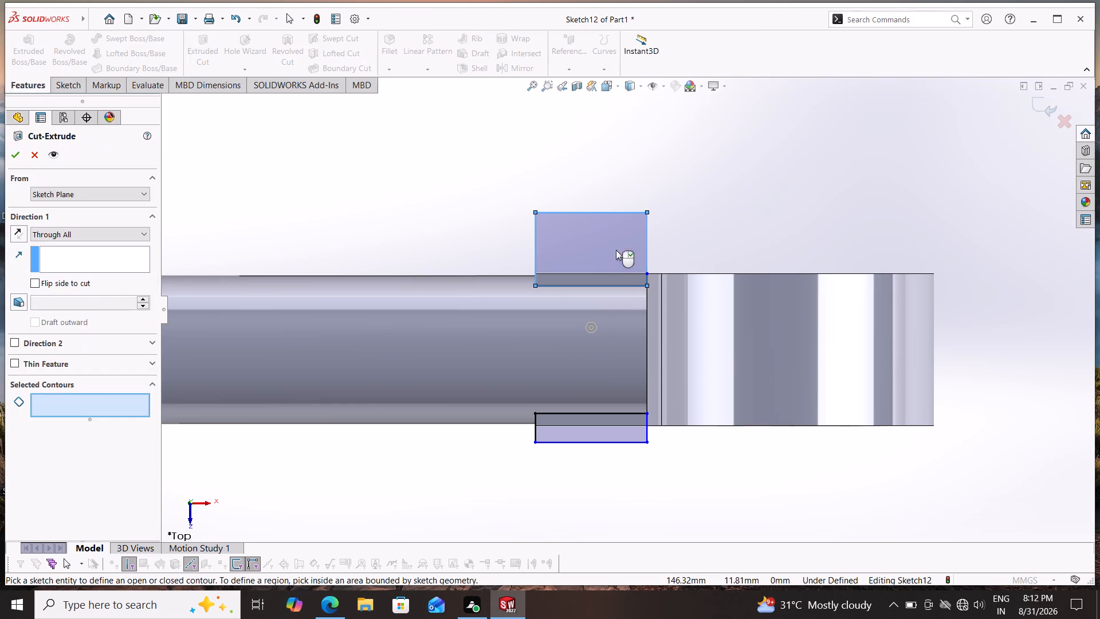
pyautogui.click(616, 248)
pyautogui.click(604, 277)
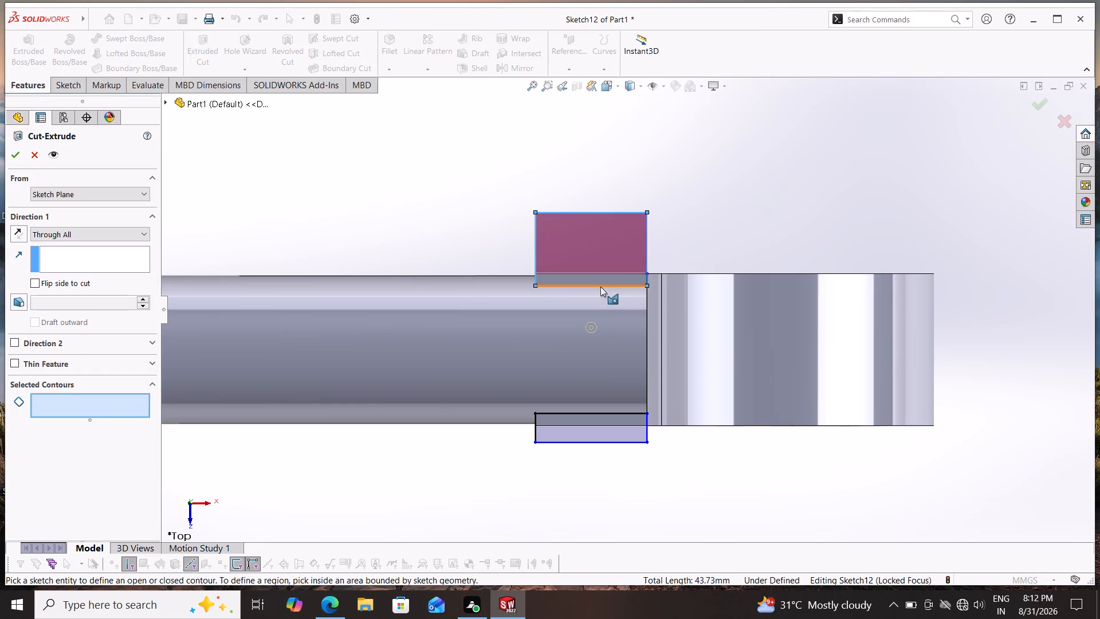
pyautogui.click(607, 278)
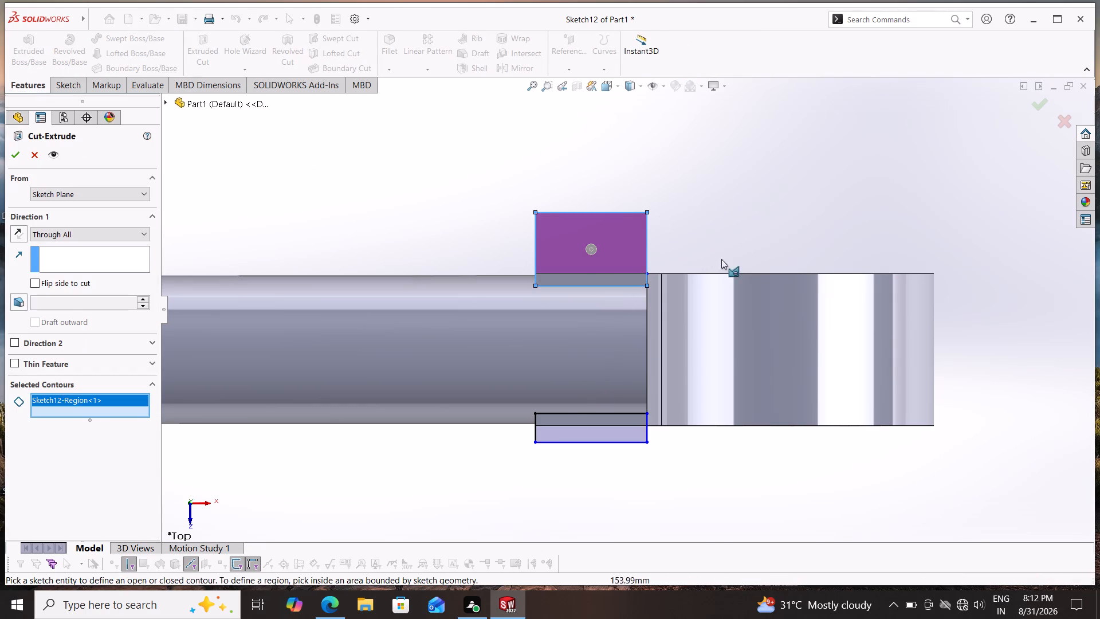
pyautogui.click(591, 426)
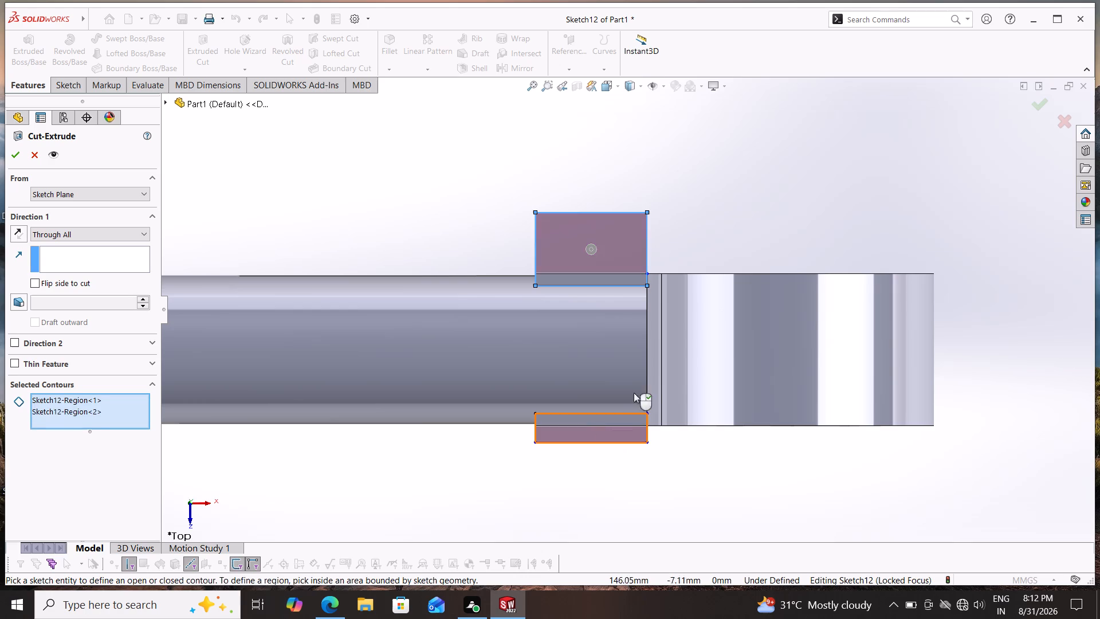
pyautogui.moveTo(741, 191); pyautogui.dragTo(690, 301, button='middle')
pyautogui.click(16, 158)
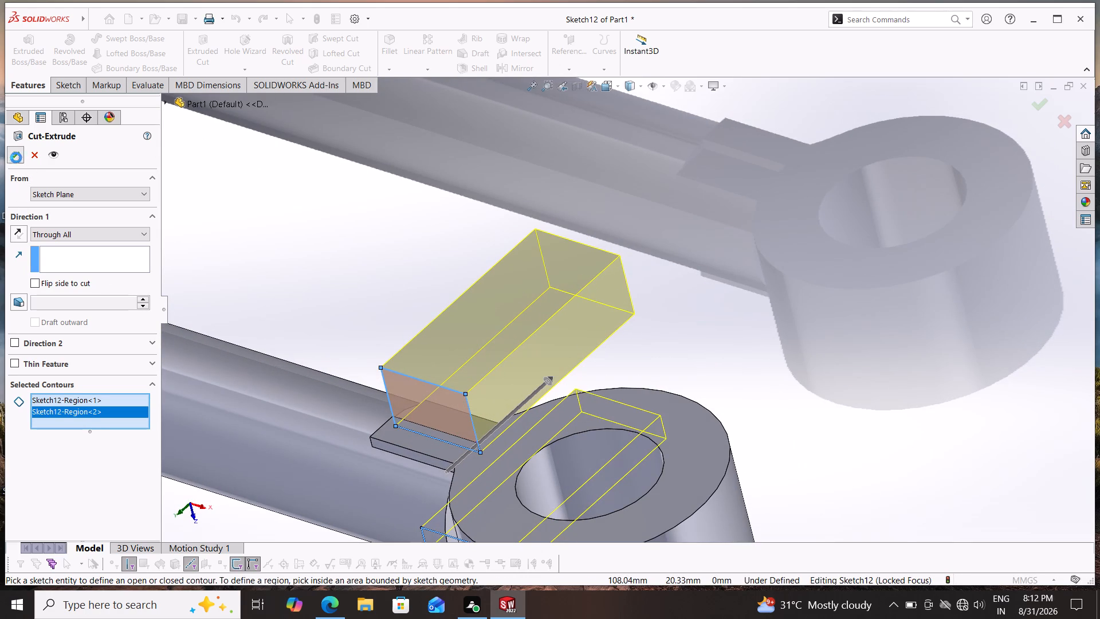
# Inspect the arm and both sides of its ring-boss junction from several angles for remaining tabs after the cut.
pyautogui.moveTo(615, 322); pyautogui.dragTo(671, 212, button='middle')
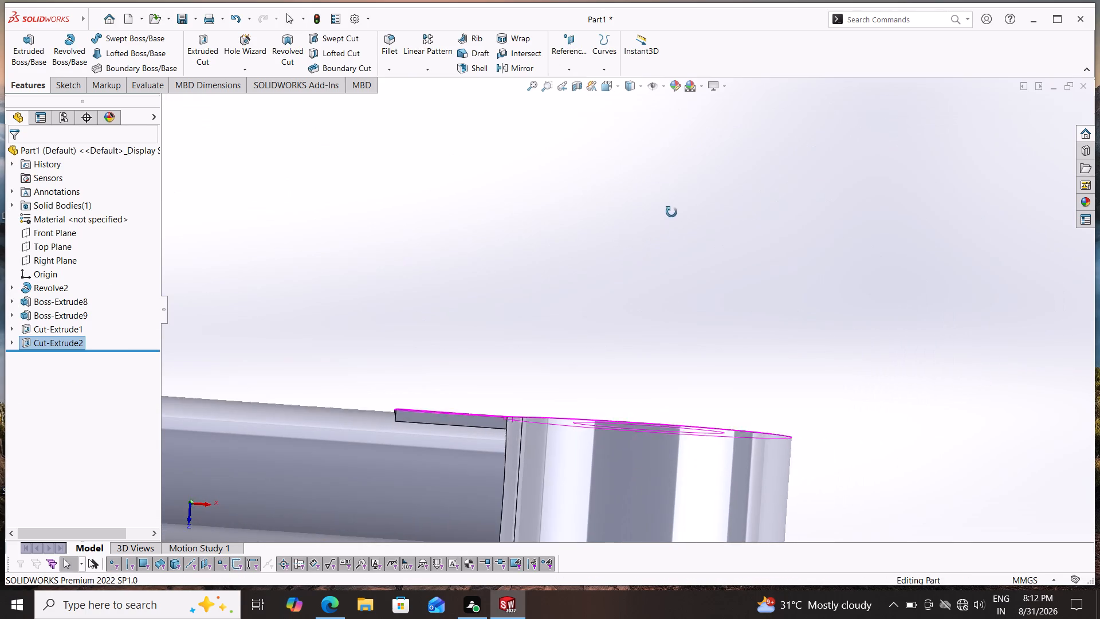
pyautogui.scroll(2, 671, 352)
pyautogui.moveTo(624, 249); pyautogui.dragTo(576, 366, button='middle')
pyautogui.scroll(1, 623, 254)
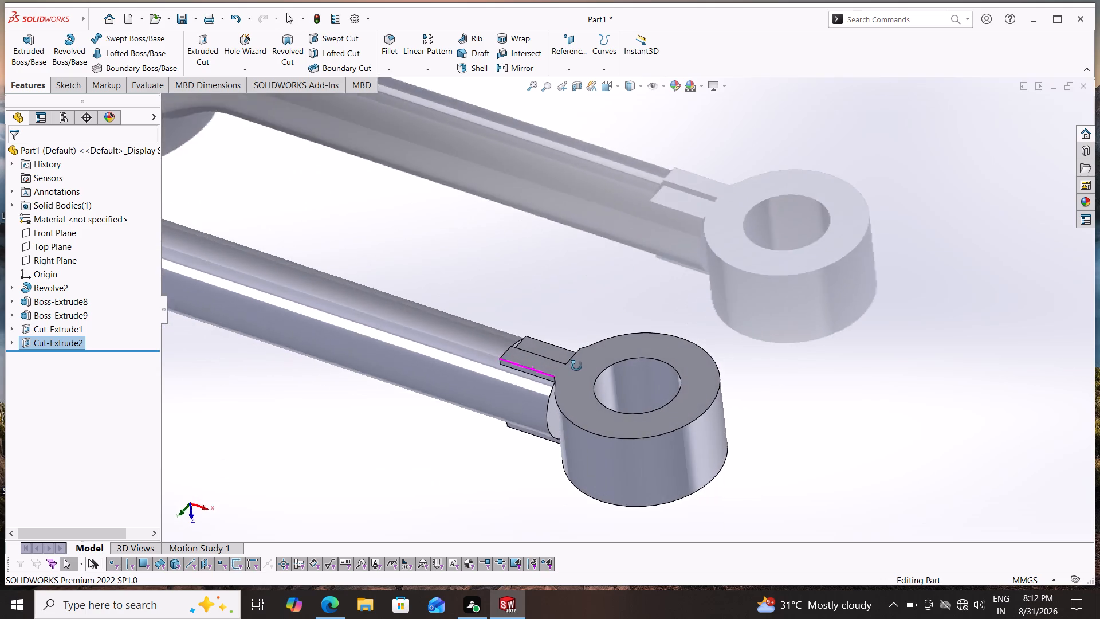
pyautogui.moveTo(576, 366); pyautogui.dragTo(660, 289, button='middle')
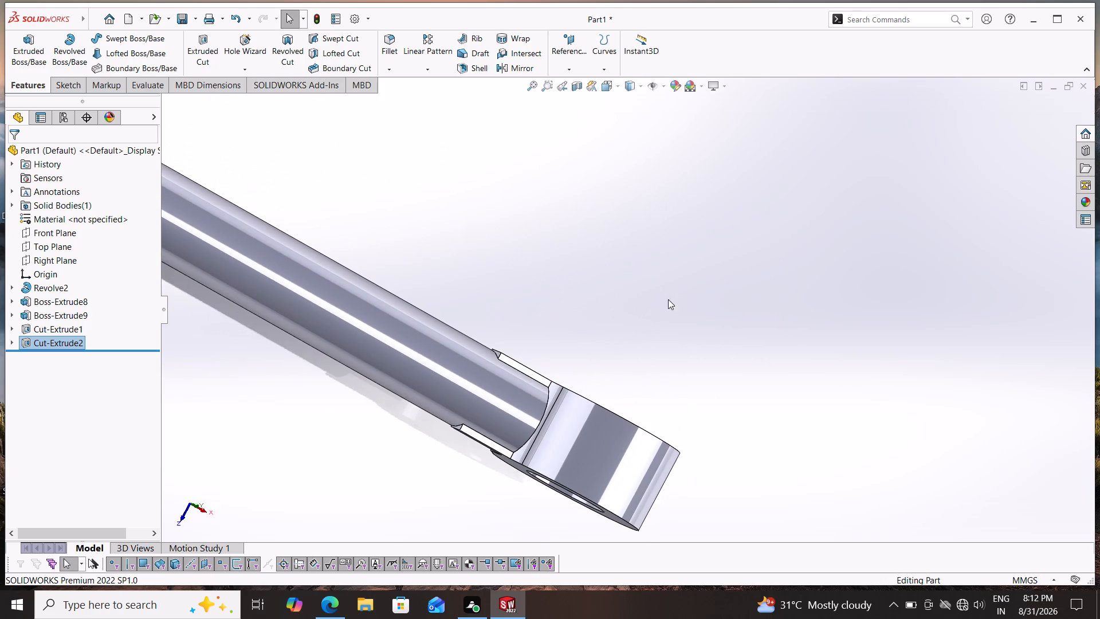
pyautogui.moveTo(669, 321); pyautogui.dragTo(746, 238, button='middle')
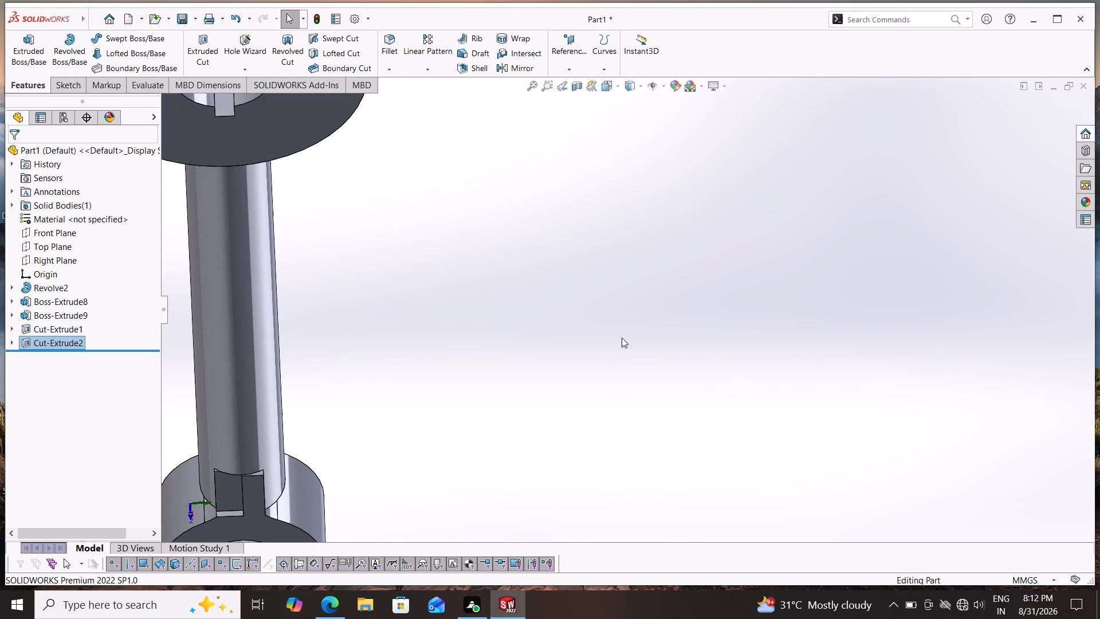
pyautogui.moveTo(490, 346); pyautogui.dragTo(348, 321, button='middle')
pyautogui.scroll(5, 352, 320)
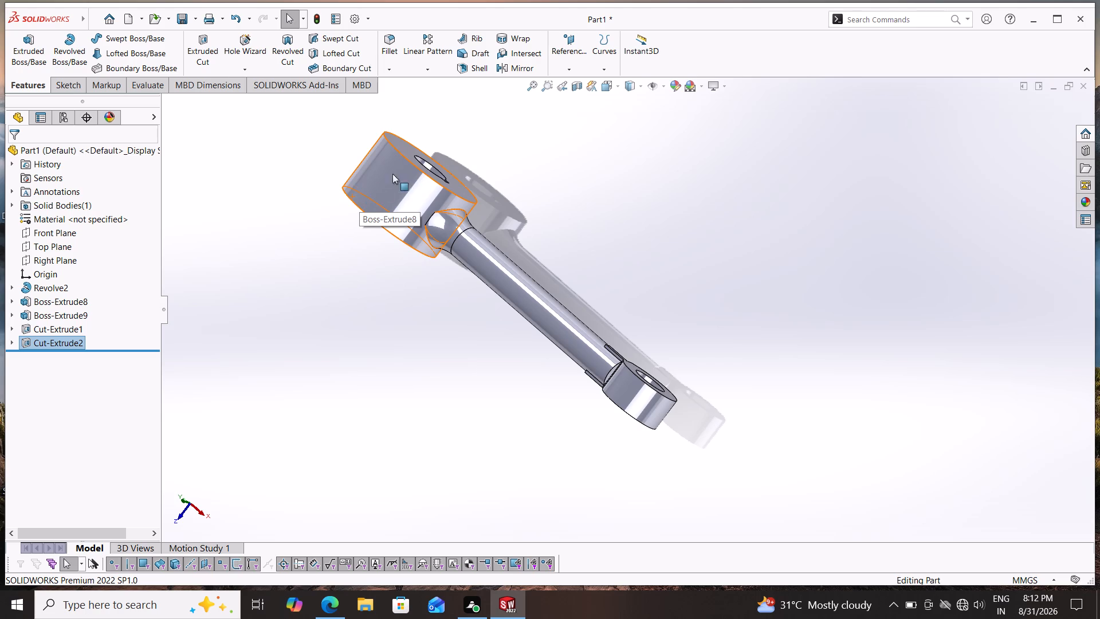
pyautogui.moveTo(587, 195); pyautogui.dragTo(517, 248, button='middle')
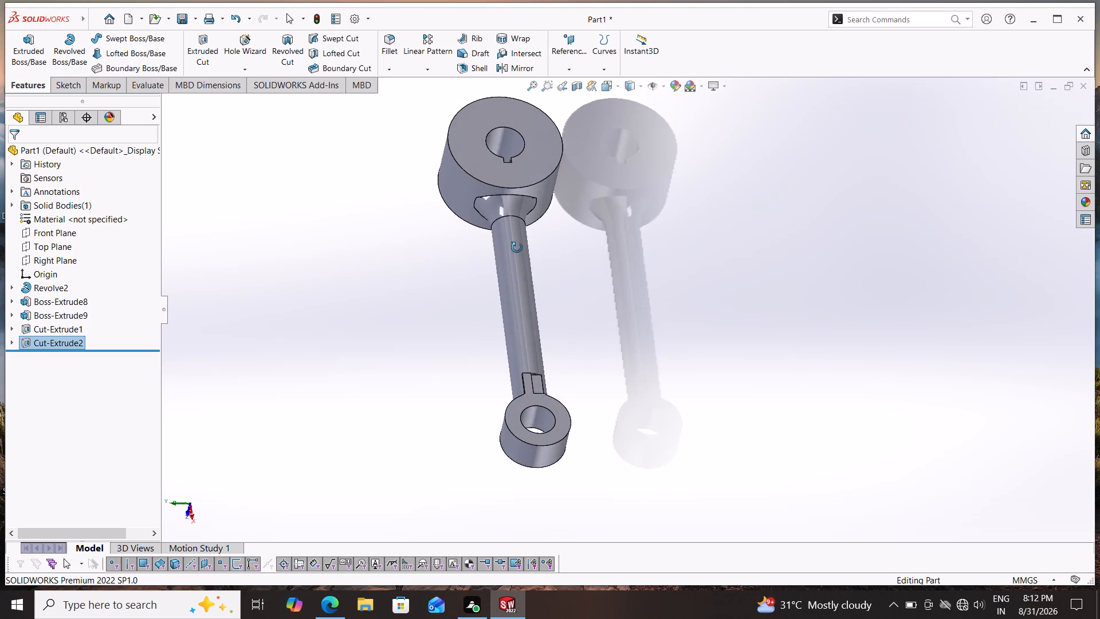
pyautogui.moveTo(517, 248); pyautogui.dragTo(516, 240, button='middle')
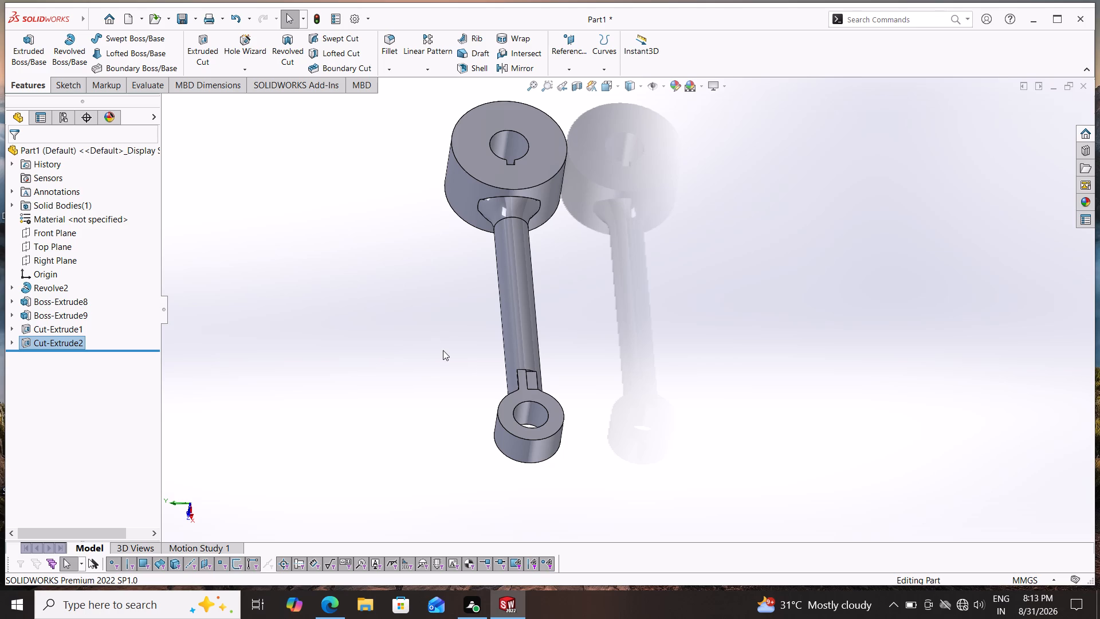
pyautogui.moveTo(447, 351); pyautogui.dragTo(608, 404, button='middle')
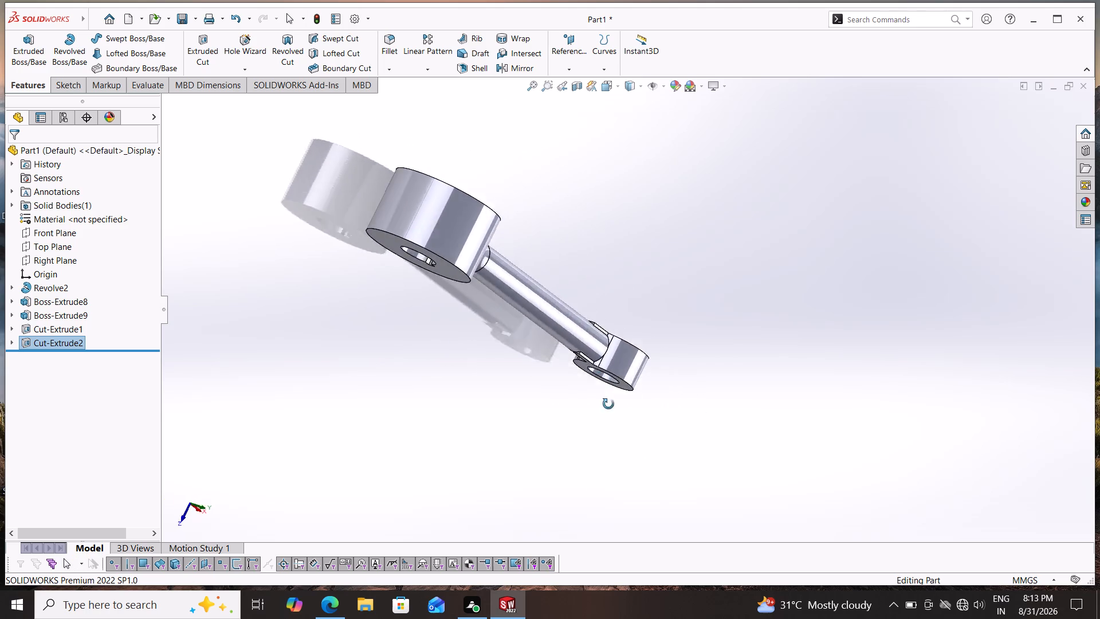
pyautogui.moveTo(608, 404); pyautogui.dragTo(539, 454, button='middle')
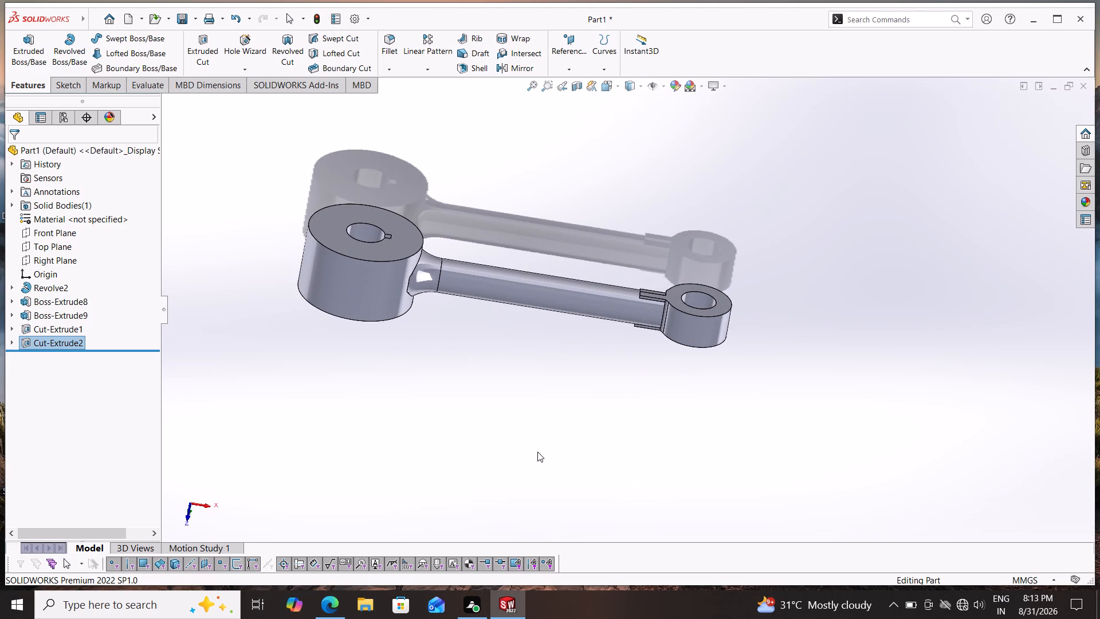
pyautogui.scroll(-3, 683, 308)
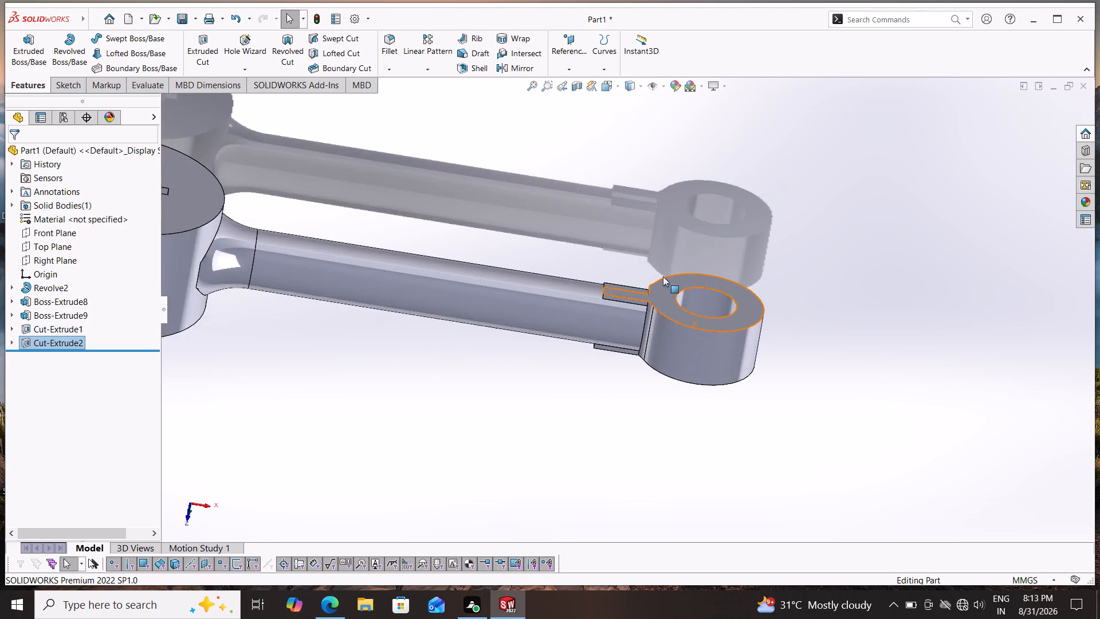
pyautogui.scroll(-3, 663, 276)
pyautogui.scroll(1, 586, 434)
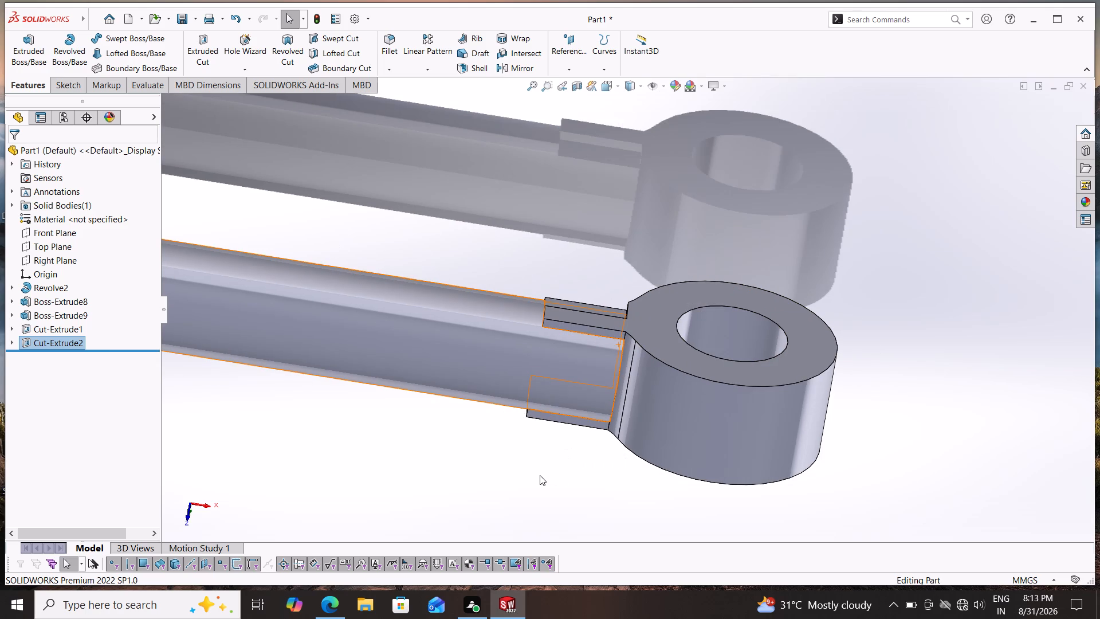
pyautogui.moveTo(540, 475); pyautogui.dragTo(567, 202, button='middle')
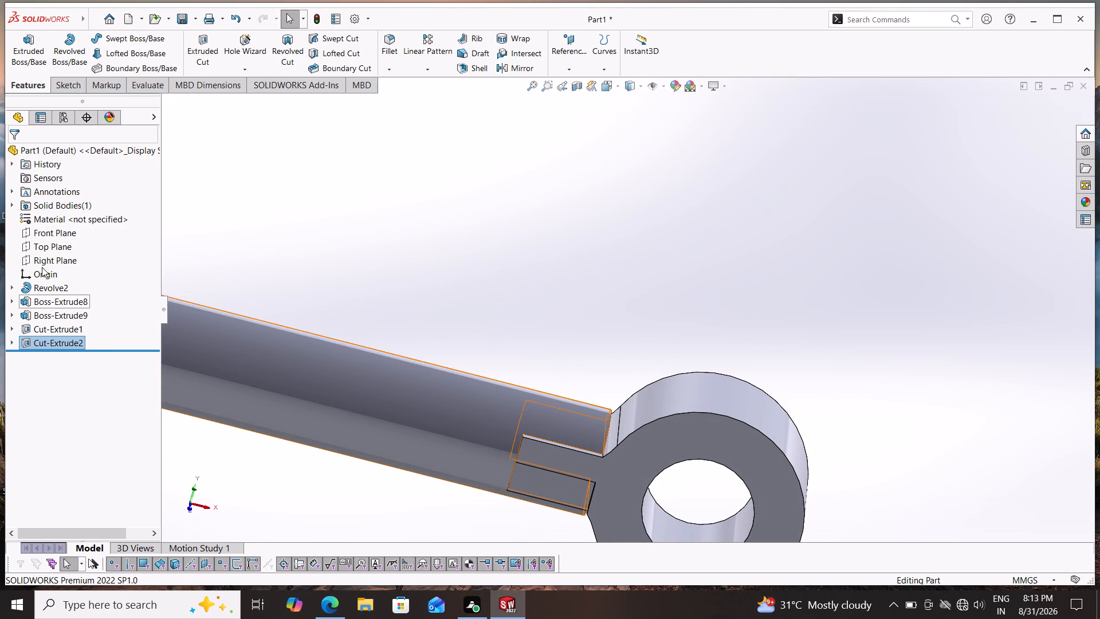
# Start a Top Plane sketch and draw a corner rectangle about 13.2 mm long over the rear tab, extending past its outer edge.
pyautogui.click(44, 248)
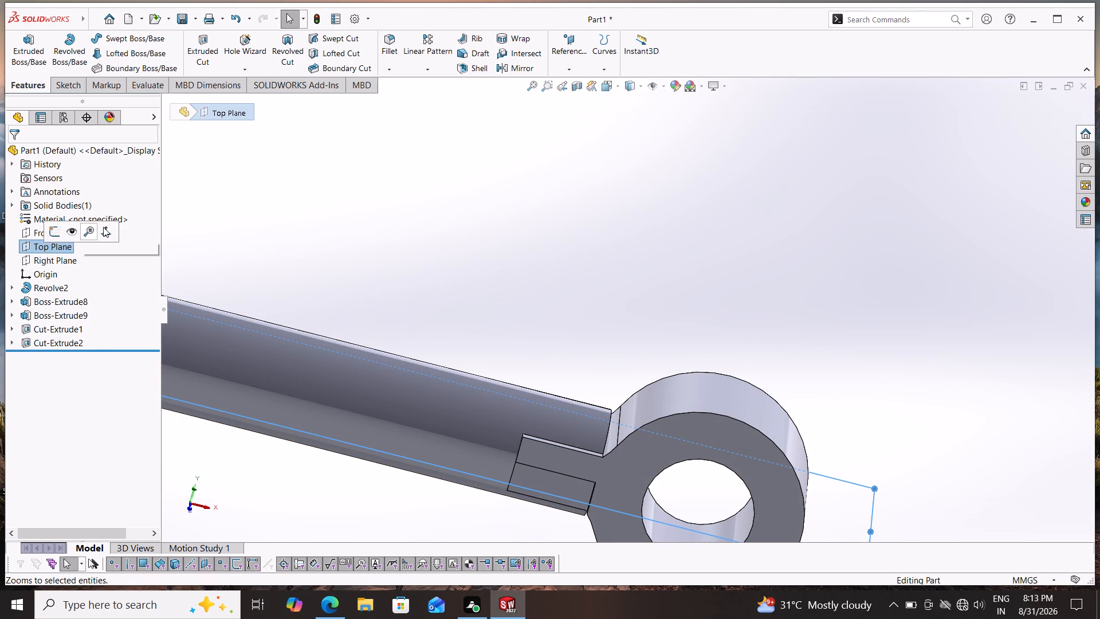
pyautogui.click(103, 227)
pyautogui.scroll(-1, 1037, 252)
pyautogui.scroll(-3, 805, 323)
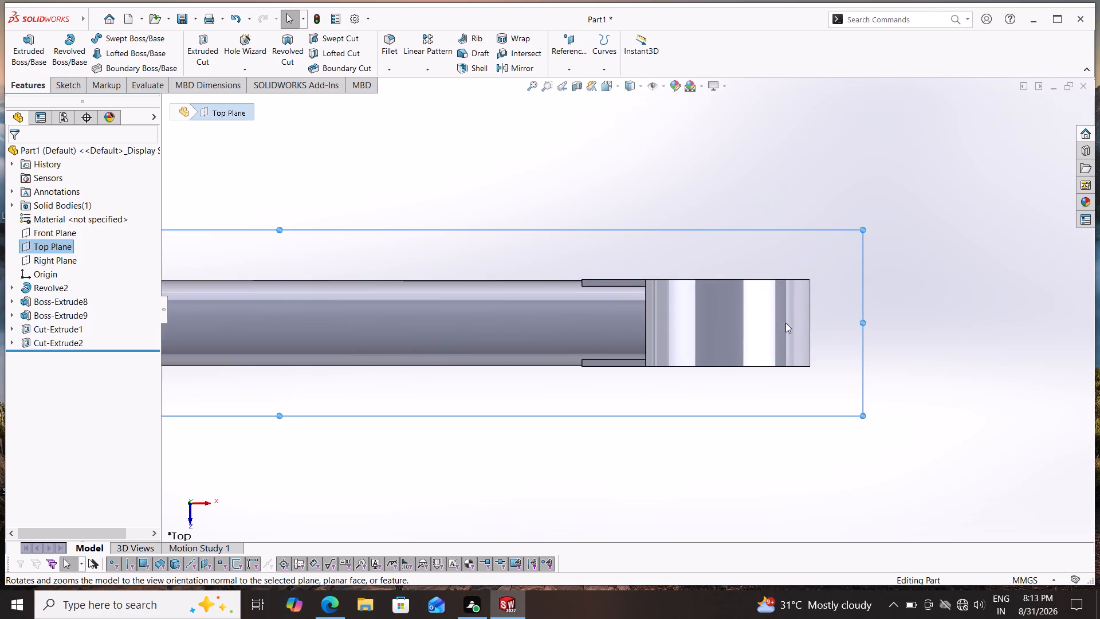
pyautogui.scroll(-5, 603, 329)
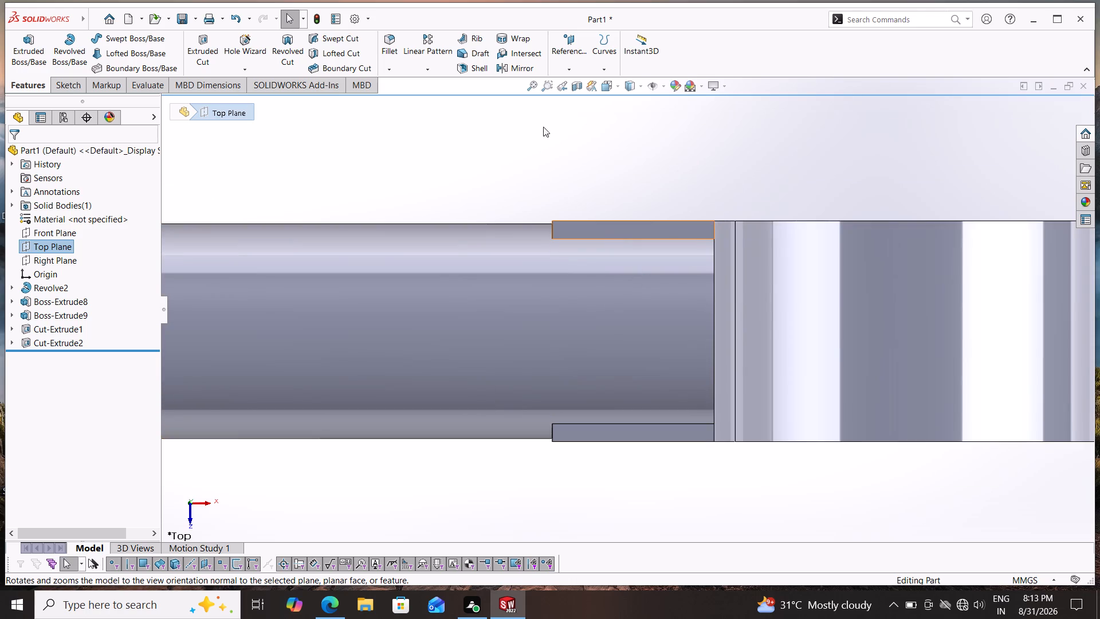
pyautogui.click(60, 83)
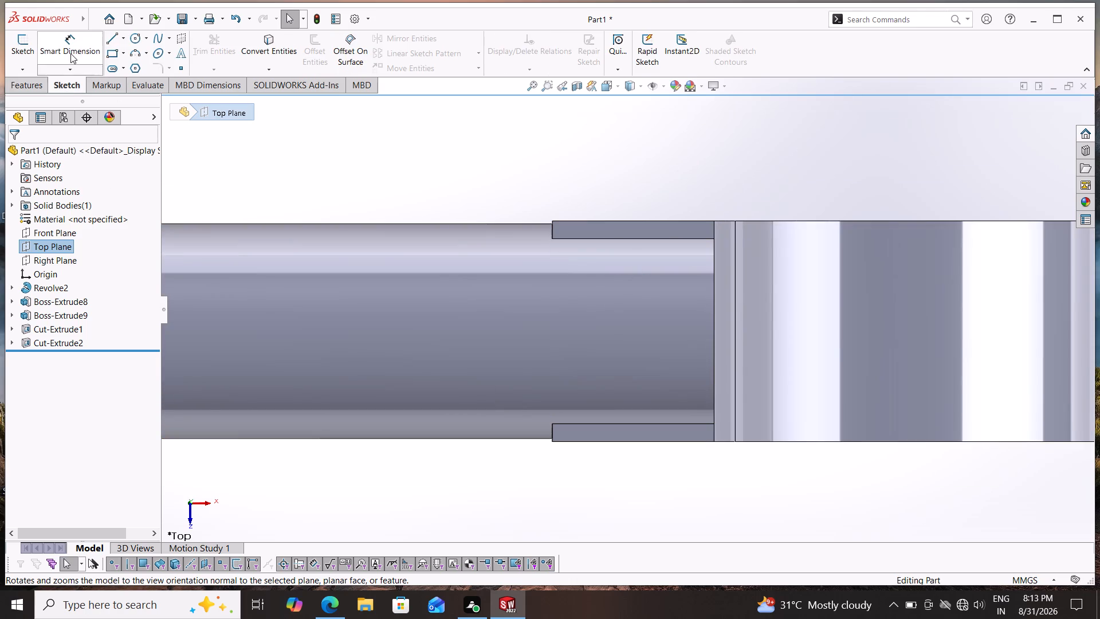
pyautogui.click(112, 50)
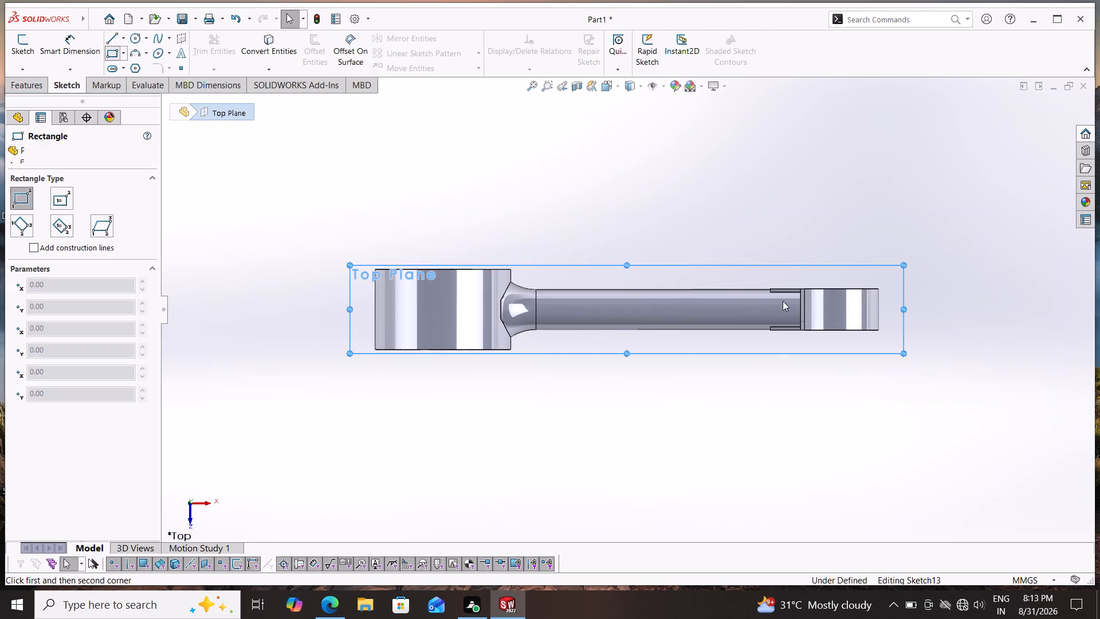
pyautogui.scroll(-5, 851, 310)
pyautogui.scroll(-4, 569, 244)
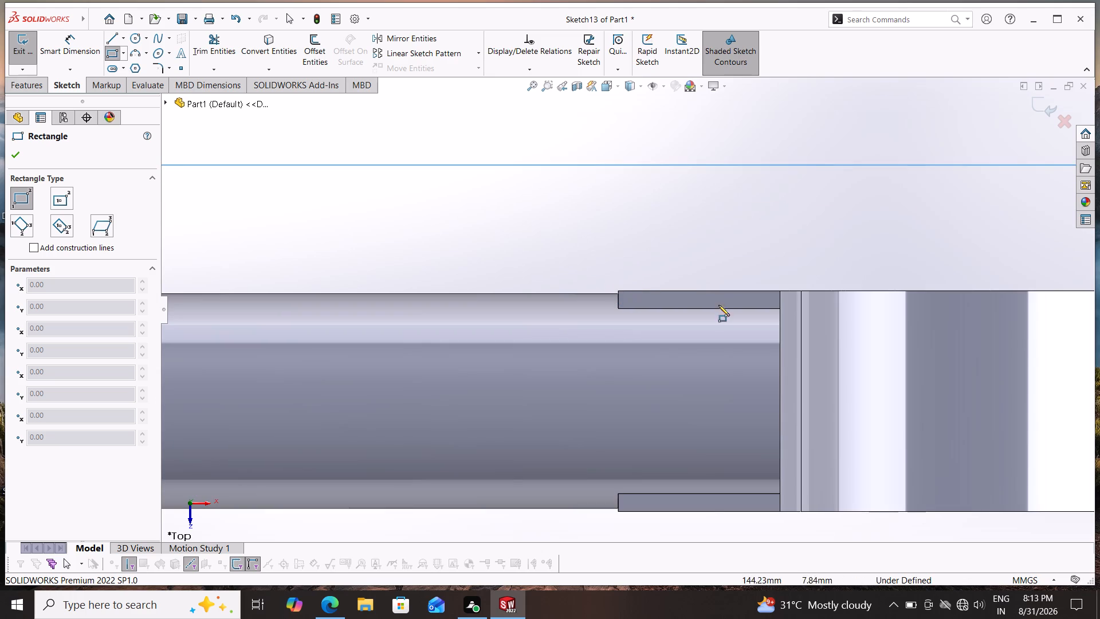
pyautogui.click(779, 310)
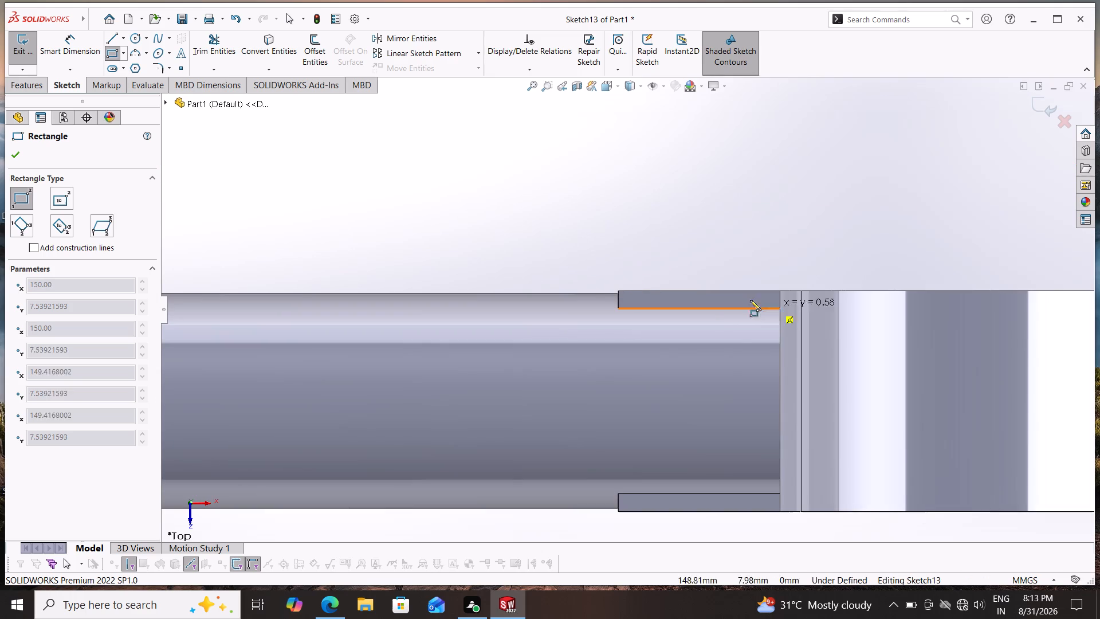
pyautogui.click(622, 239)
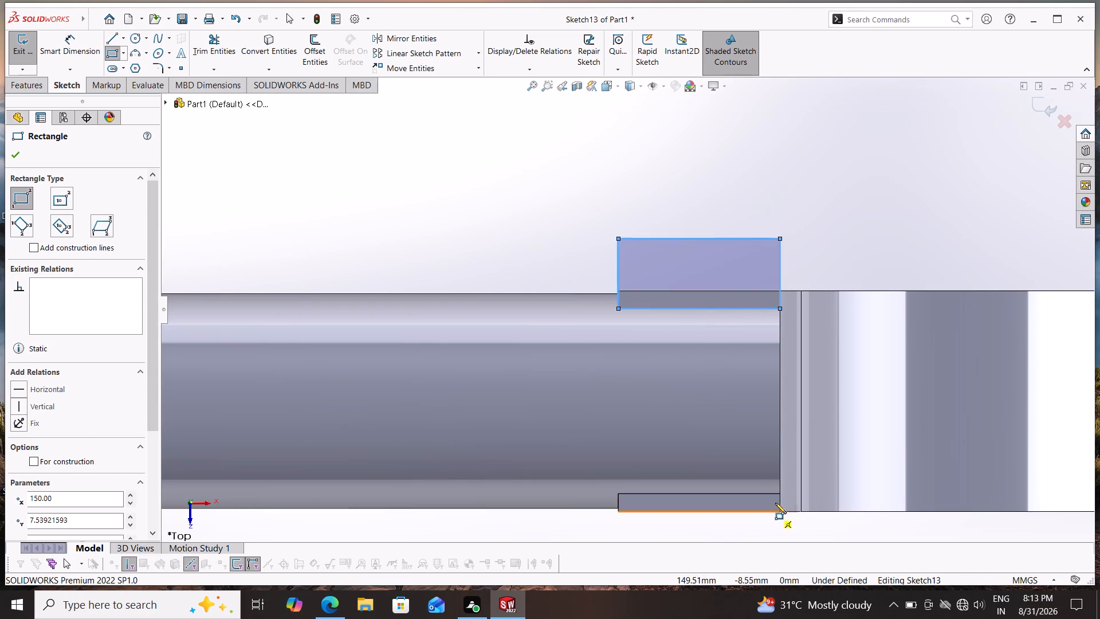
# Sketch a second corner rectangle about 13.2 by 4.6 mm over the front tab, extending past its outer edge.
pyautogui.click(780, 494)
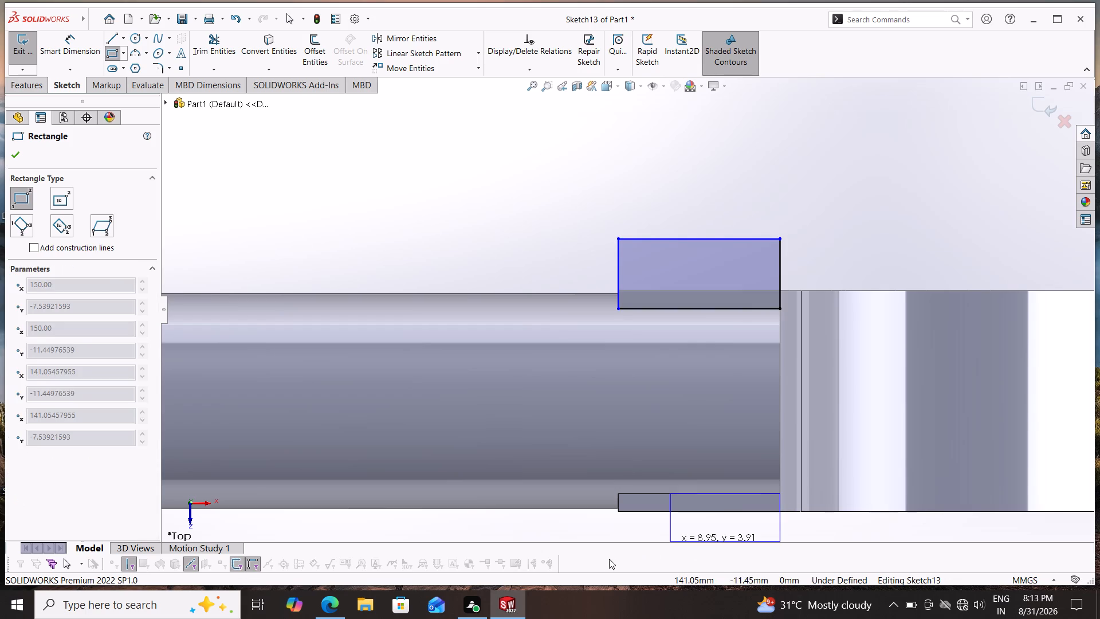
pyautogui.scroll(1, 703, 524)
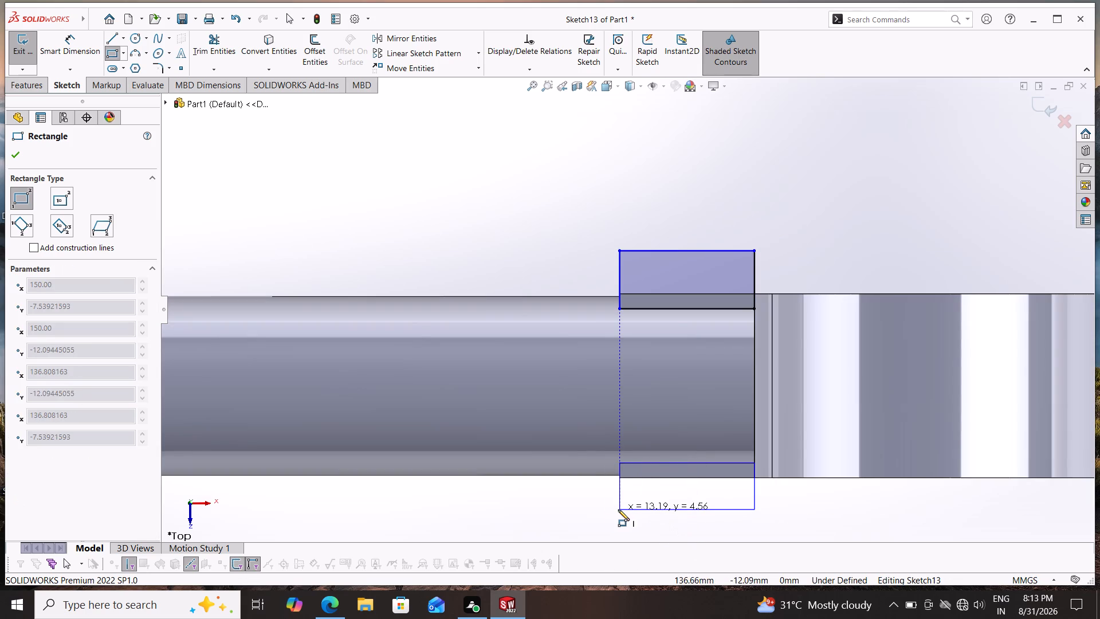
pyautogui.click(619, 510)
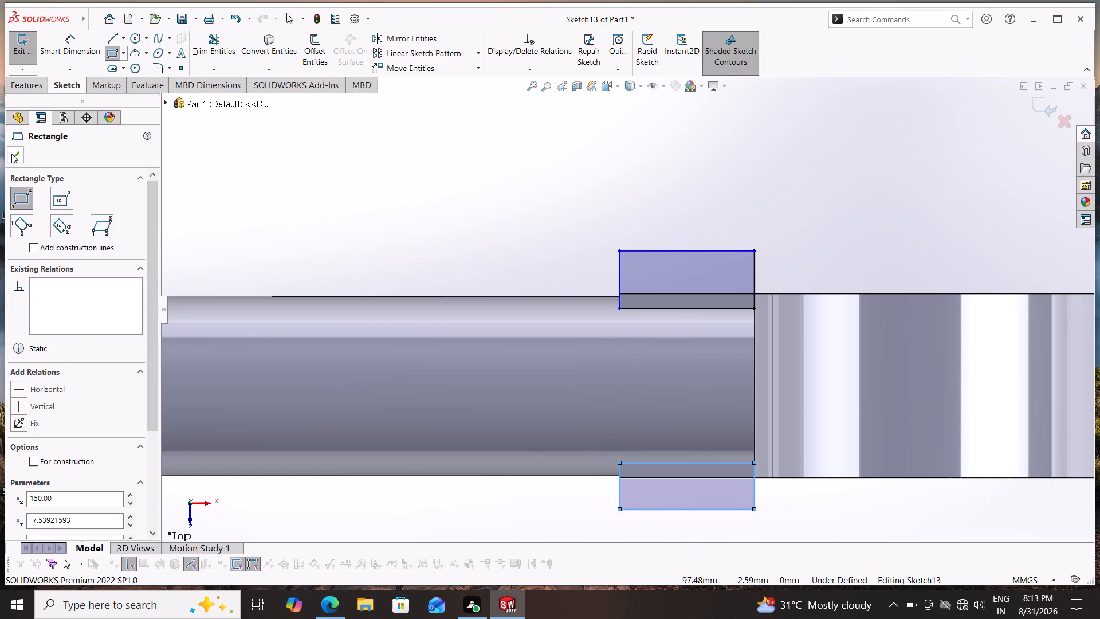
# Cut-extrude the rear and front tab rectangles Through All in both directions from the sketch plane.
pyautogui.click(11, 154)
pyautogui.click(31, 91)
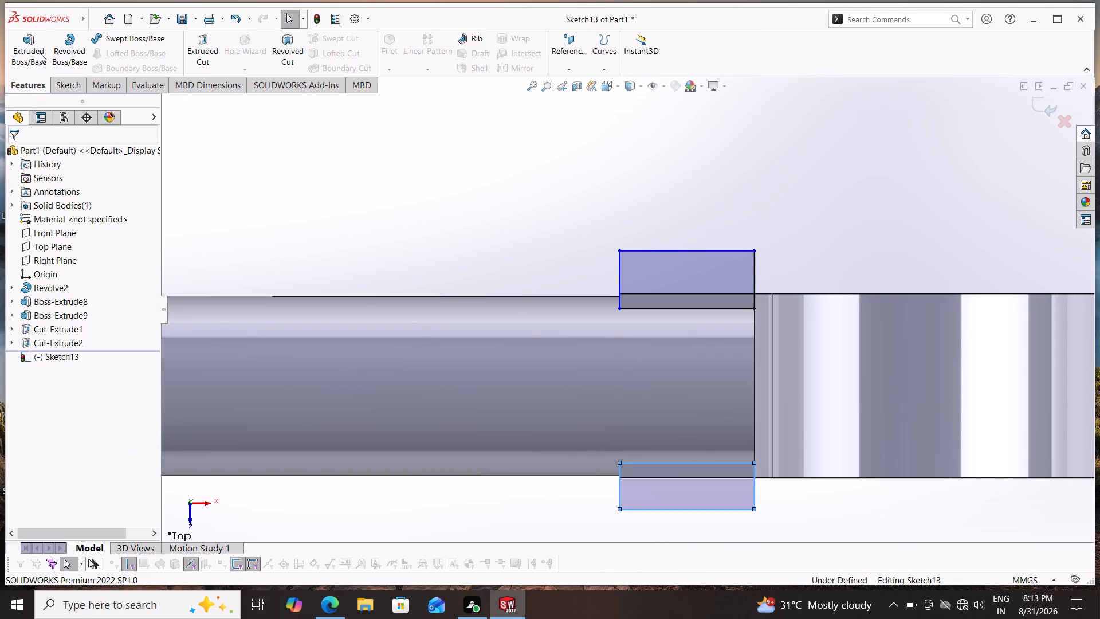
pyautogui.click(197, 42)
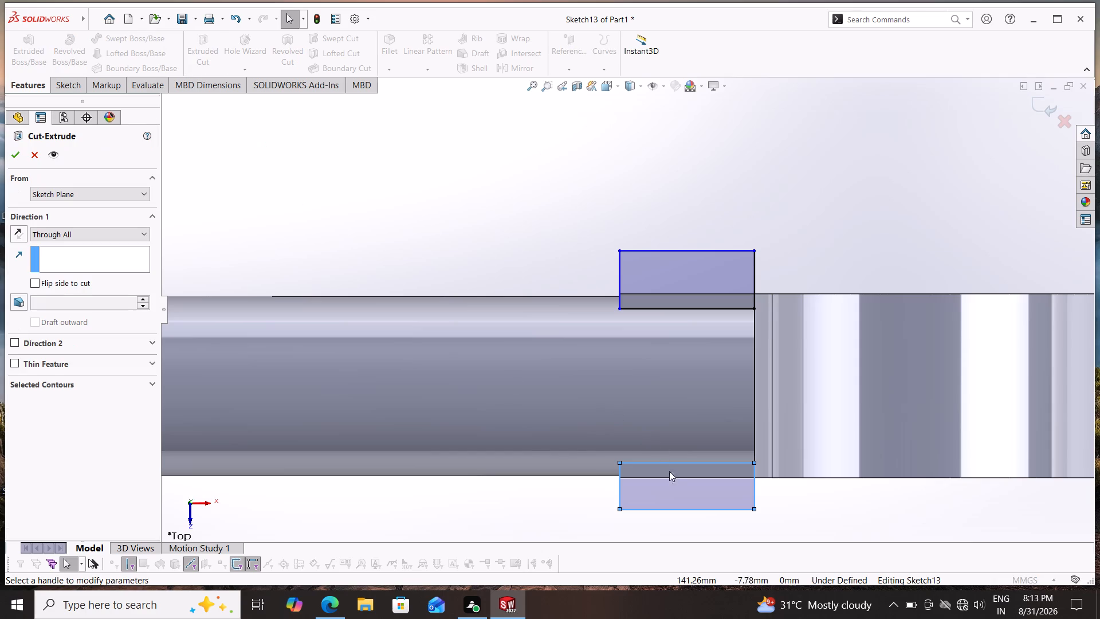
pyautogui.click(674, 484)
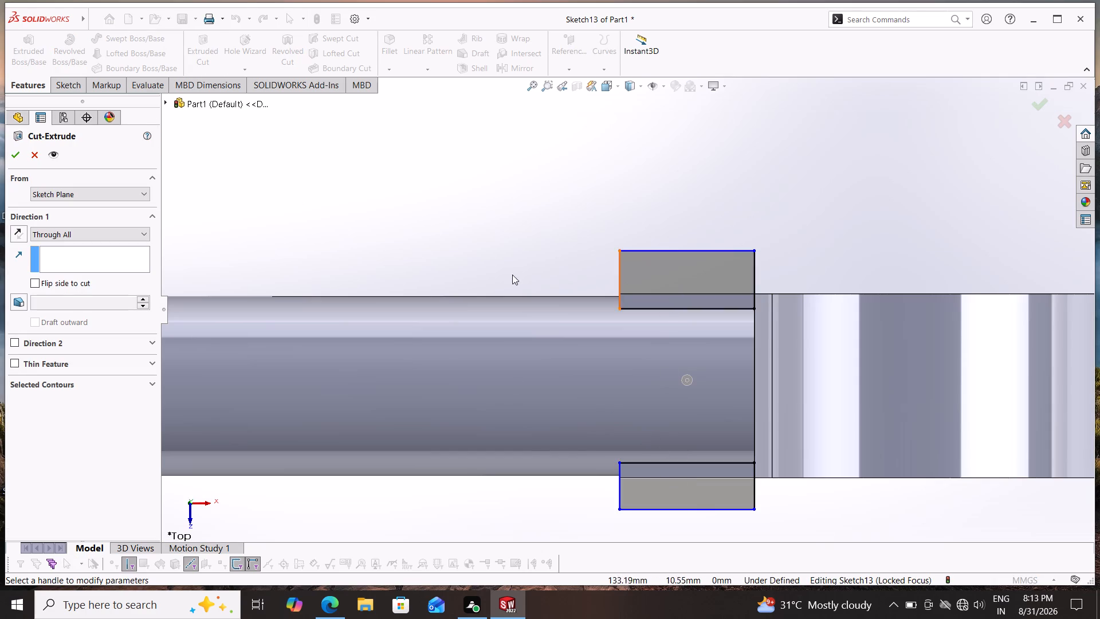
pyautogui.moveTo(511, 230); pyautogui.dragTo(474, 297, button='middle')
pyautogui.click(129, 233)
pyautogui.click(96, 267)
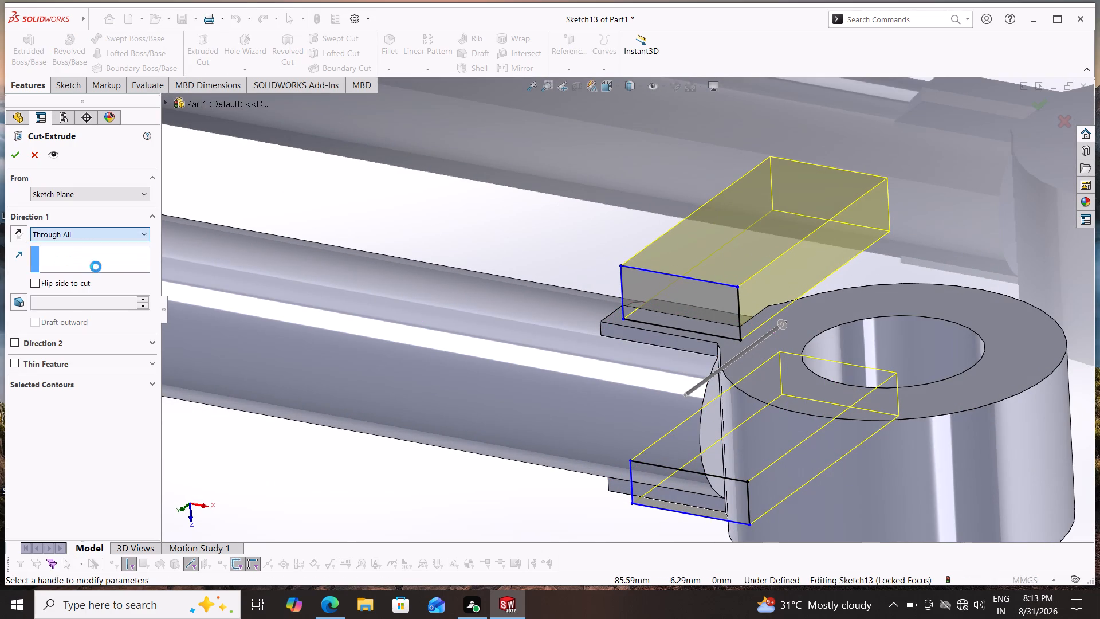
pyautogui.click(12, 151)
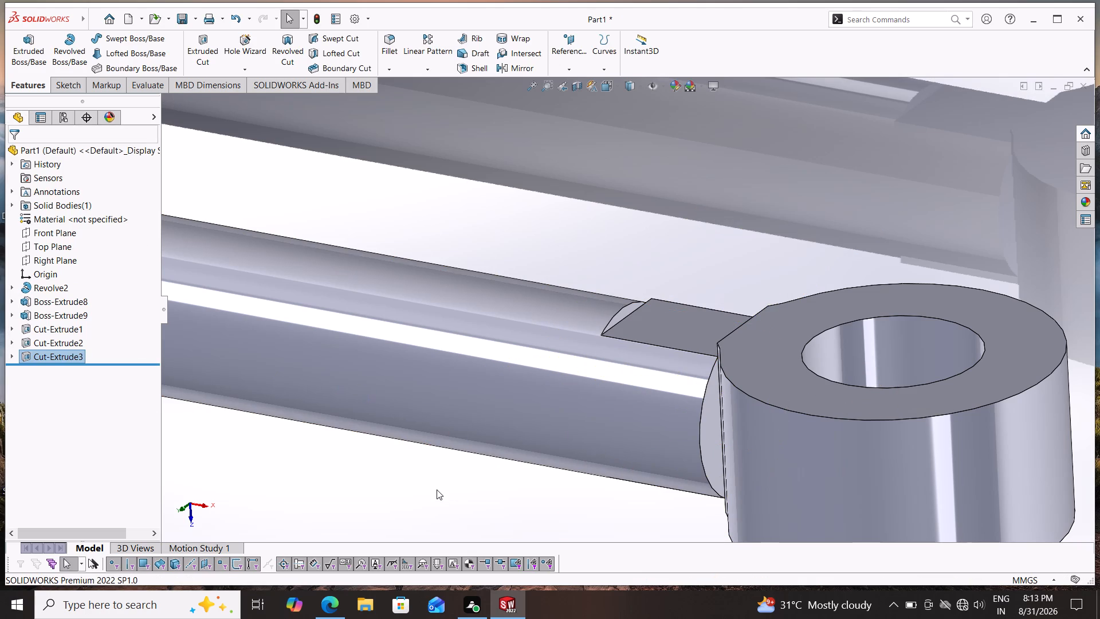
# Inspect the cut areas where the arm meets the ring boss from above, below and both sides.
pyautogui.scroll(3, 567, 499)
pyautogui.moveTo(544, 502); pyautogui.dragTo(565, 375, button='middle')
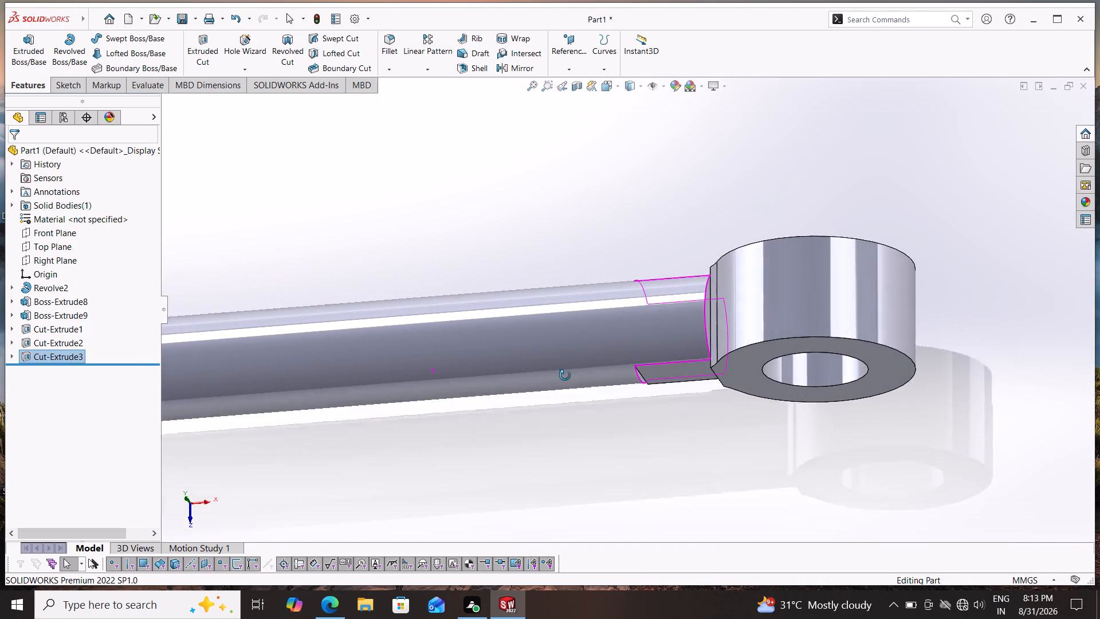
pyautogui.moveTo(565, 375); pyautogui.dragTo(568, 508, button='middle')
pyautogui.moveTo(682, 246); pyautogui.dragTo(653, 366, button='middle')
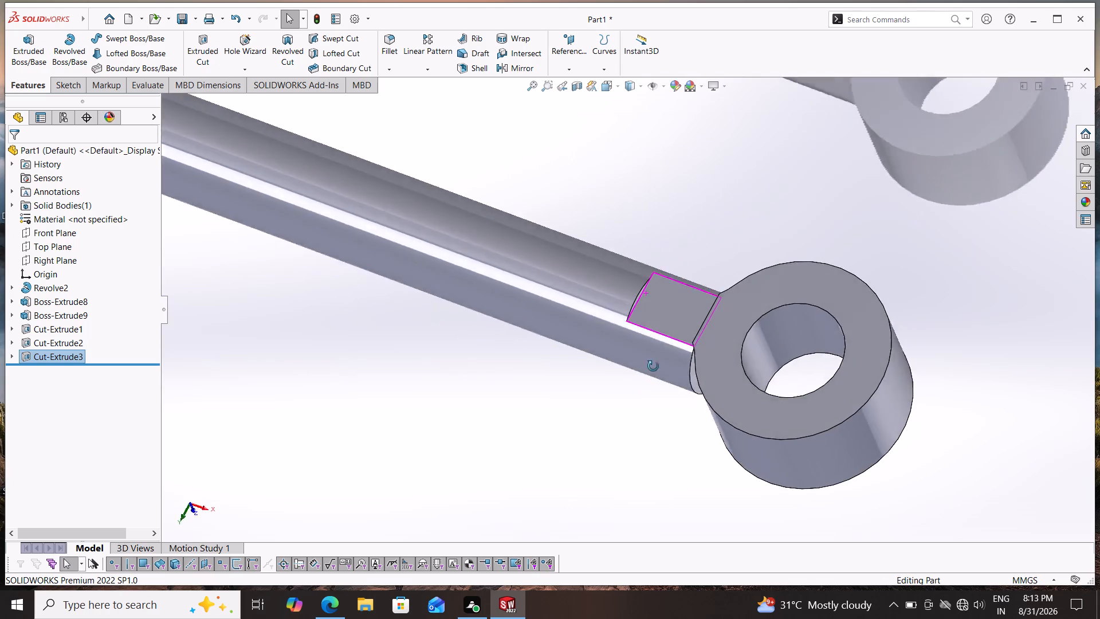
pyautogui.moveTo(653, 366); pyautogui.dragTo(783, 348, button='middle')
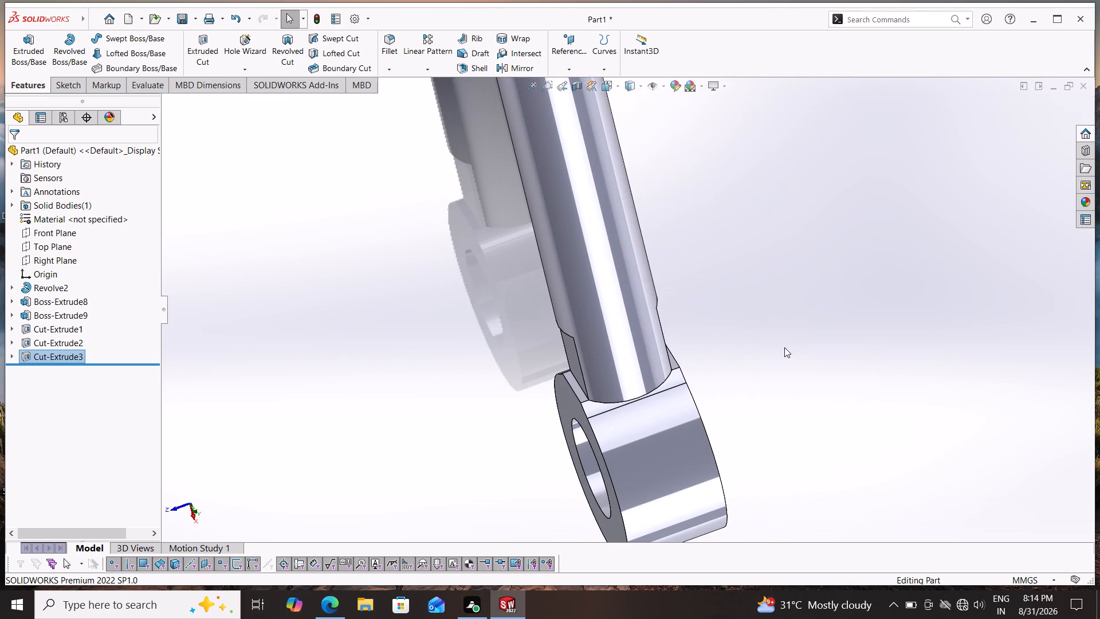
pyautogui.moveTo(791, 277); pyautogui.dragTo(691, 299, button='middle')
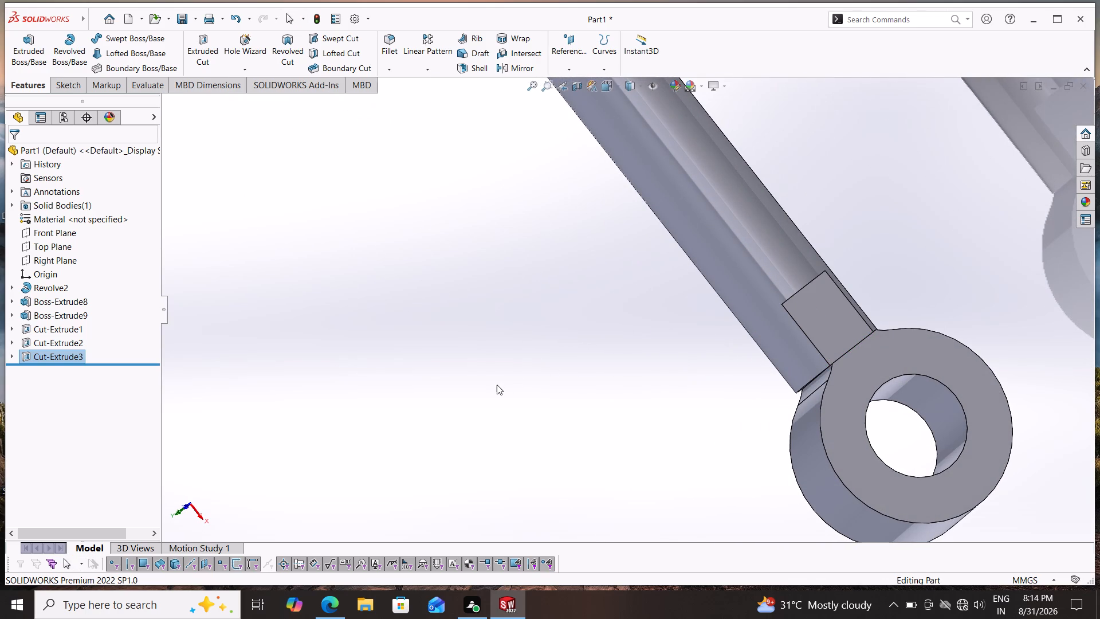
pyautogui.scroll(2, 732, 410)
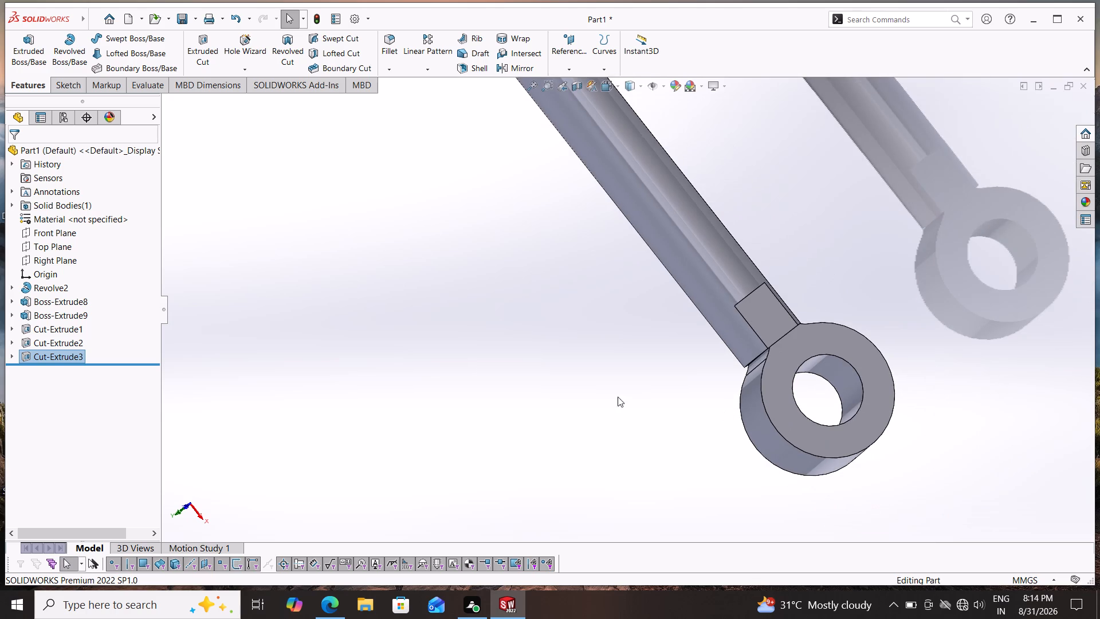
pyautogui.moveTo(579, 374); pyautogui.dragTo(667, 366, button='middle')
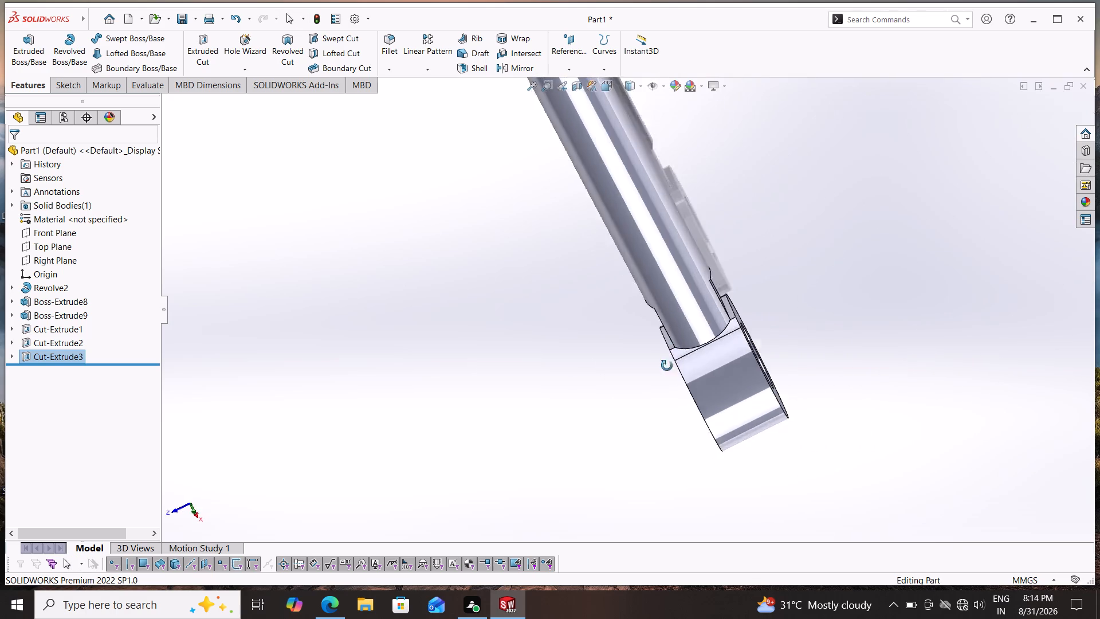
pyautogui.moveTo(667, 366); pyautogui.dragTo(643, 389, button='middle')
pyautogui.scroll(-3, 720, 387)
pyautogui.moveTo(729, 408); pyautogui.dragTo(735, 399, button='middle')
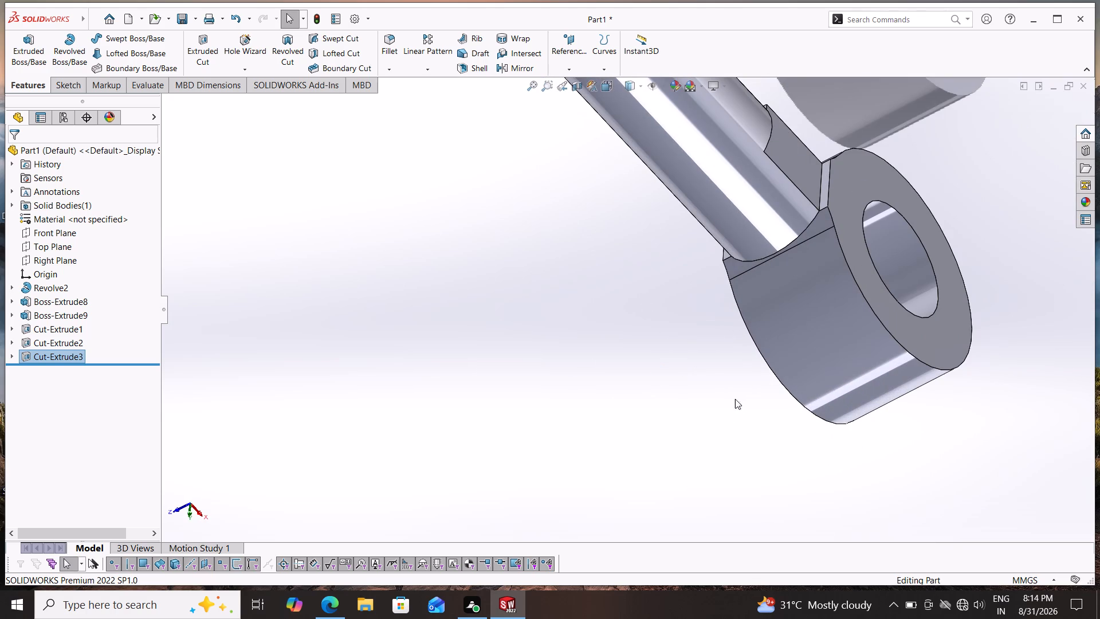
pyautogui.moveTo(735, 399); pyautogui.dragTo(700, 389, button='middle')
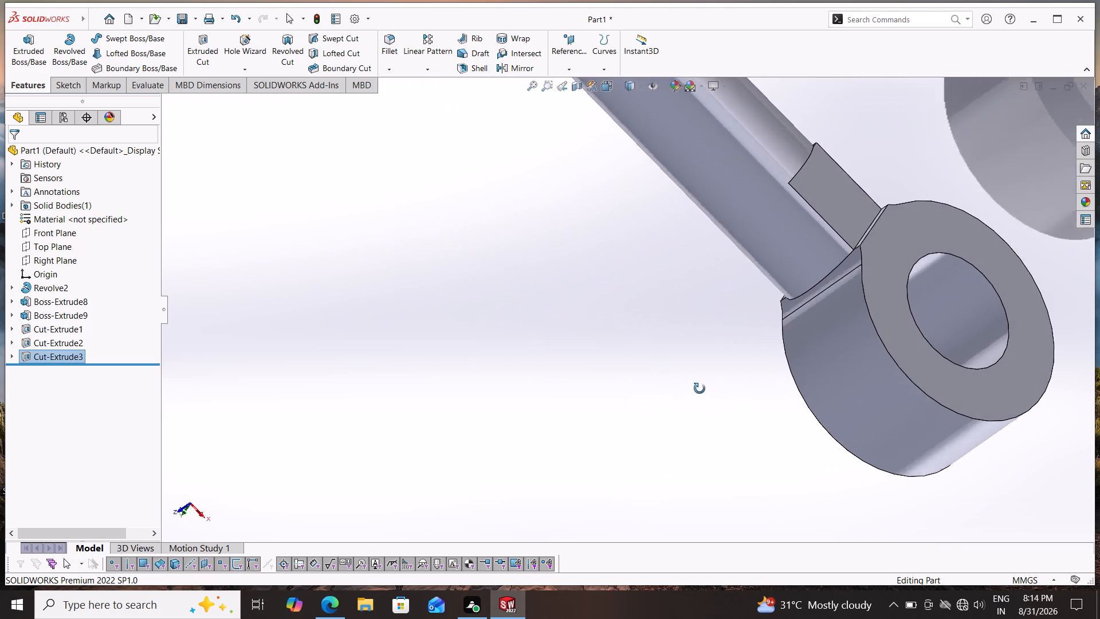
pyautogui.moveTo(700, 389); pyautogui.dragTo(696, 362, button='middle')
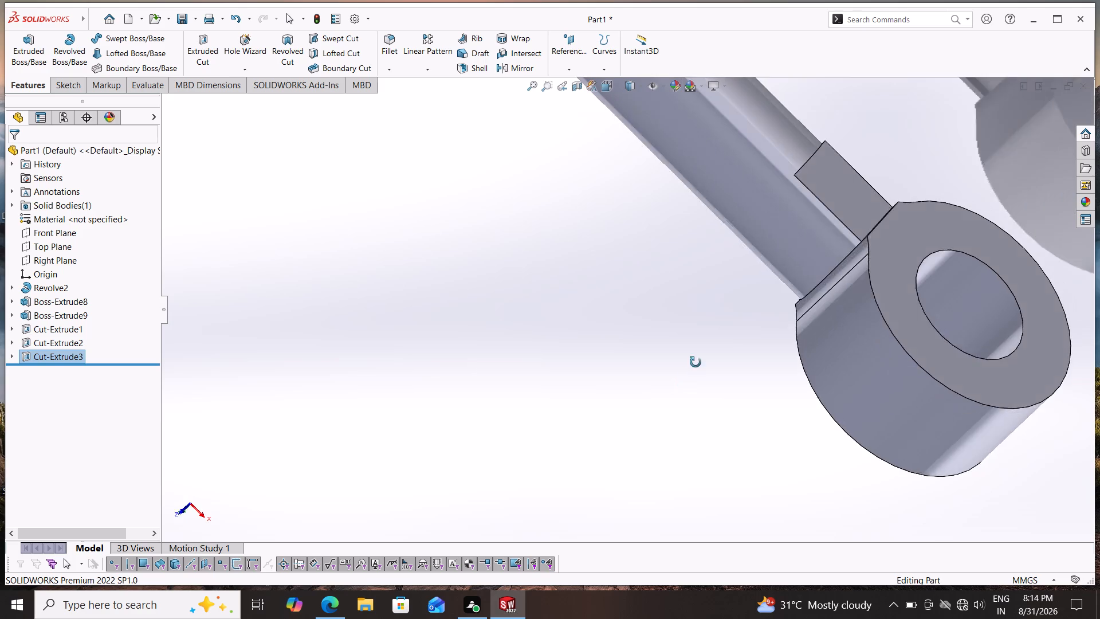
pyautogui.moveTo(696, 362); pyautogui.dragTo(687, 336, button='middle')
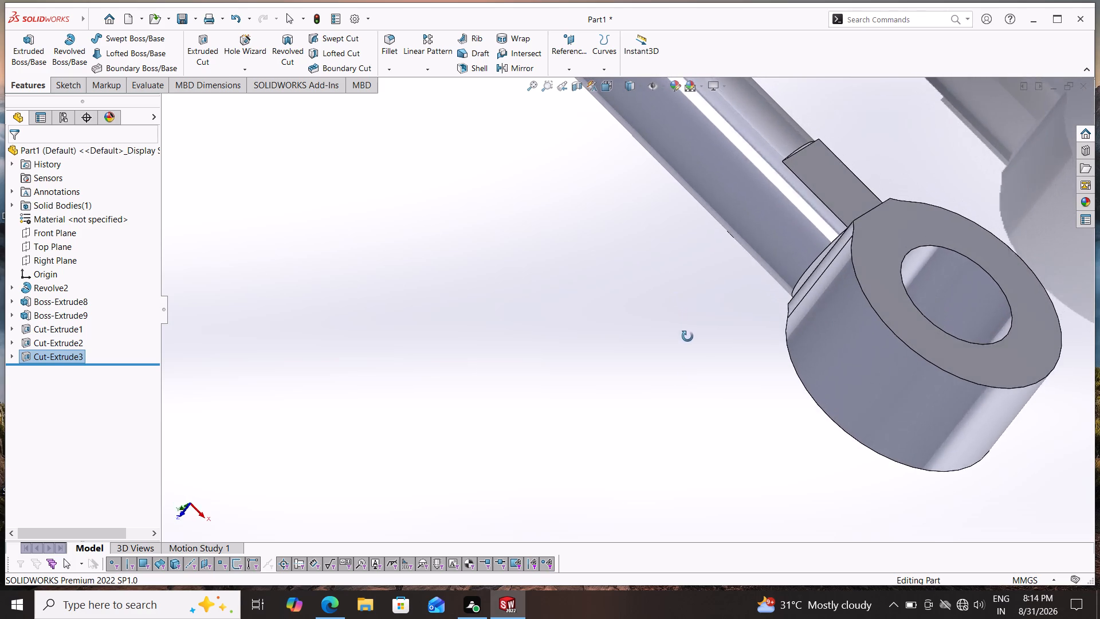
pyautogui.moveTo(687, 336); pyautogui.dragTo(685, 354, button='middle')
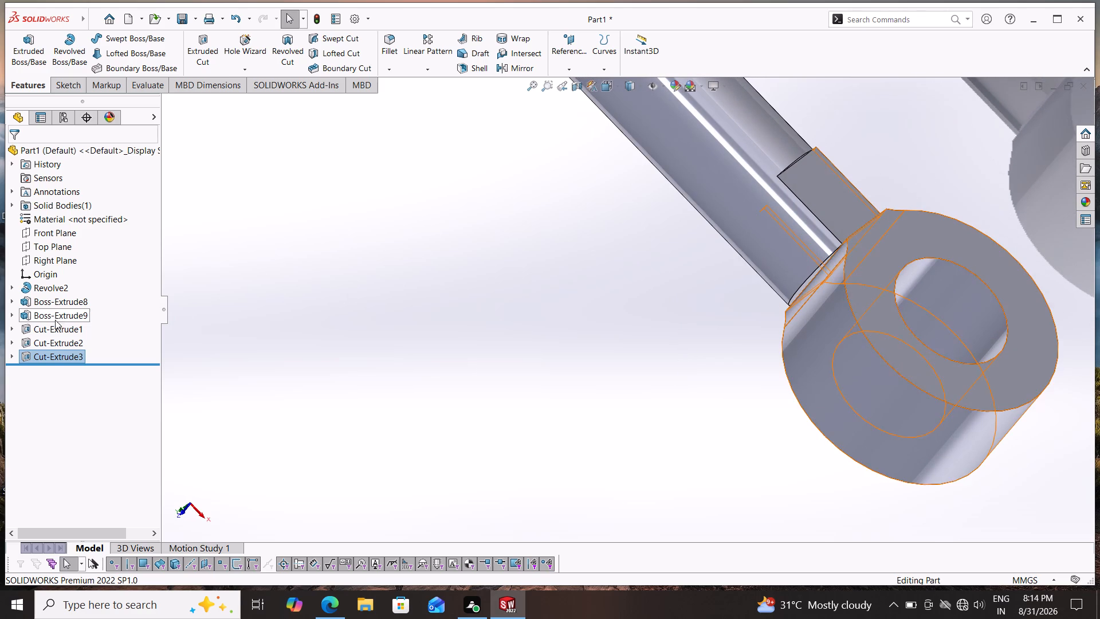
# Open a Top Plane sketch, examine the whole lever and its hub and ring-boss junctions from several angles, and close the empty sketch.
pyautogui.click(57, 243)
pyautogui.click(66, 227)
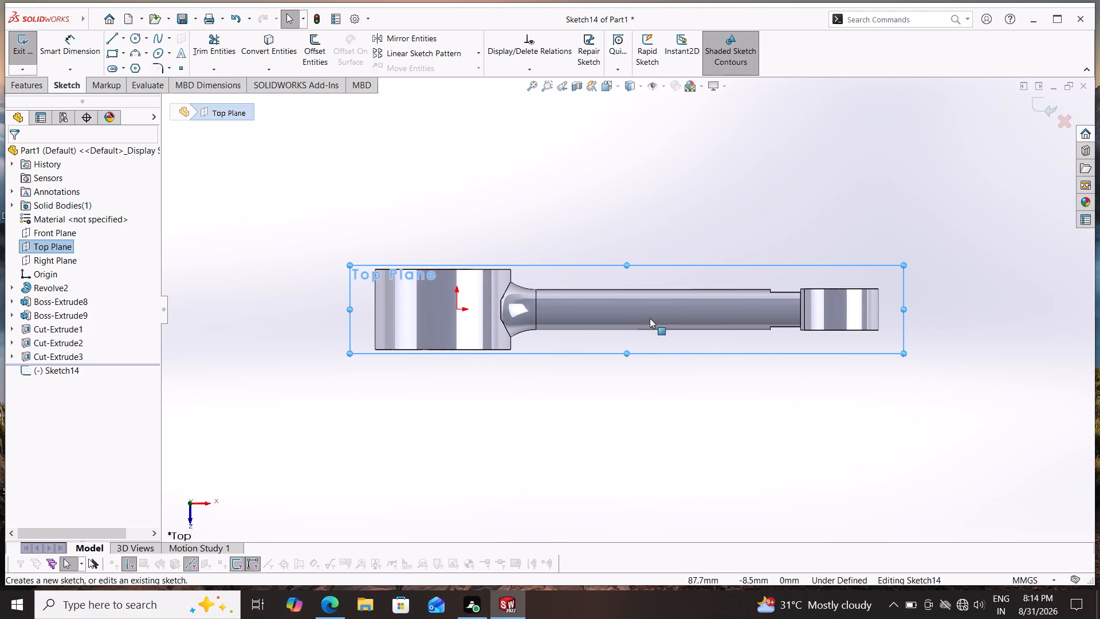
pyautogui.scroll(-2, 505, 337)
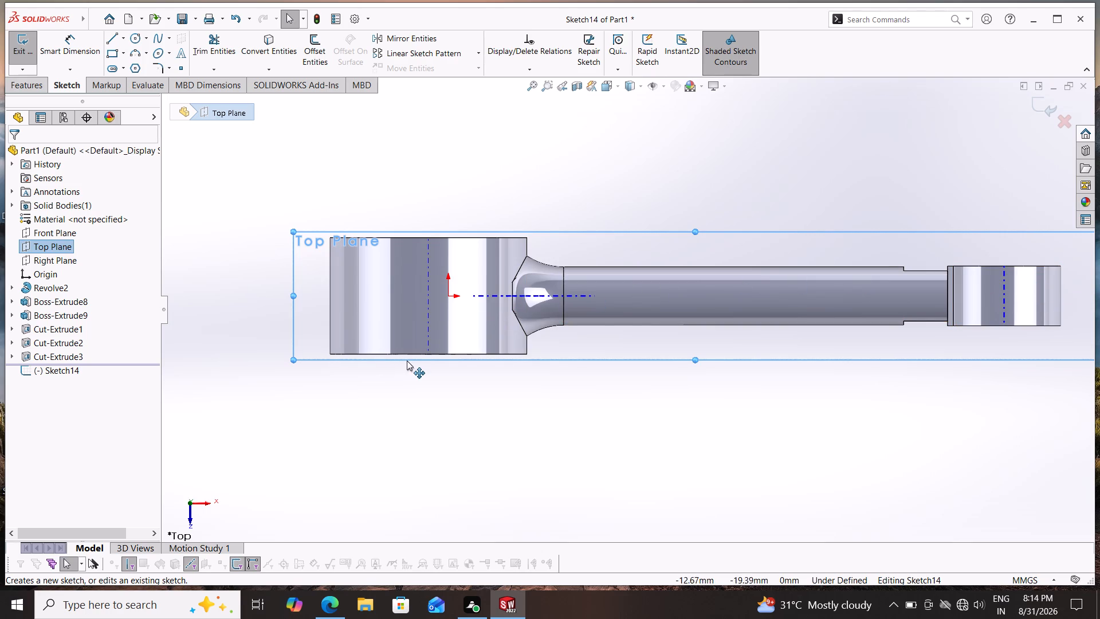
pyautogui.moveTo(935, 186); pyautogui.dragTo(916, 385, button='middle')
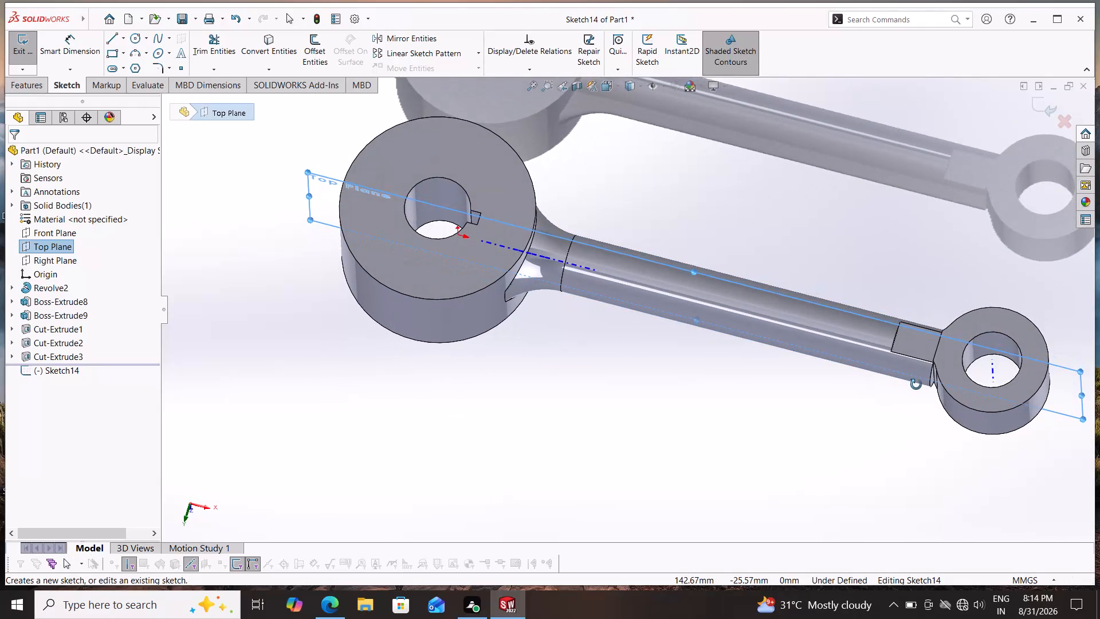
pyautogui.moveTo(916, 385); pyautogui.dragTo(925, 359, button='middle')
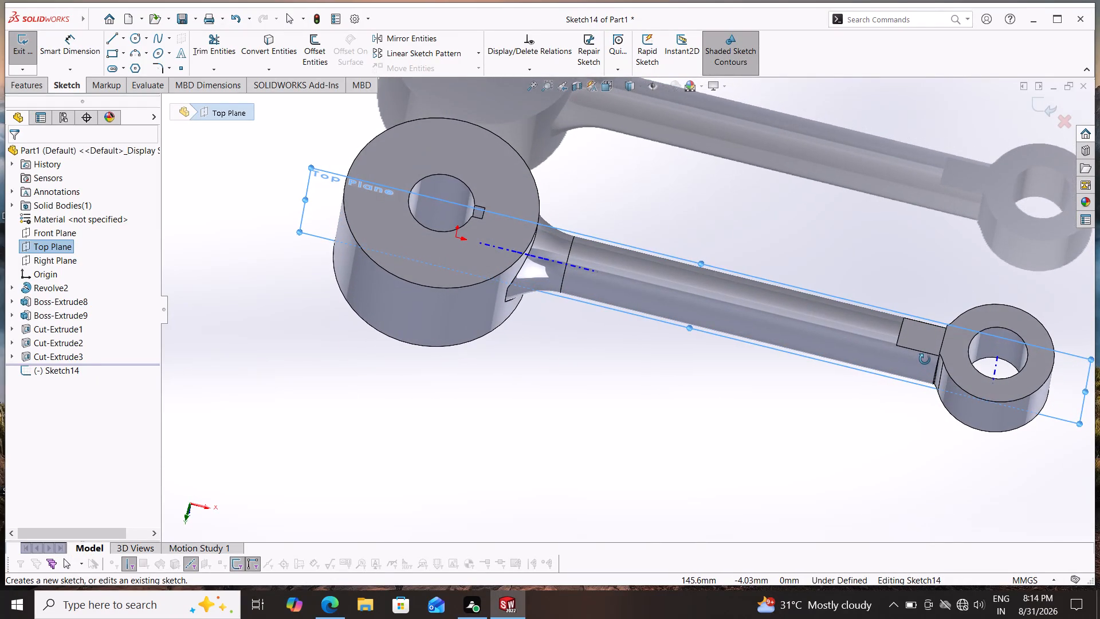
pyautogui.moveTo(925, 359); pyautogui.dragTo(935, 335, button='middle')
pyautogui.moveTo(630, 417); pyautogui.dragTo(657, 386, button='middle')
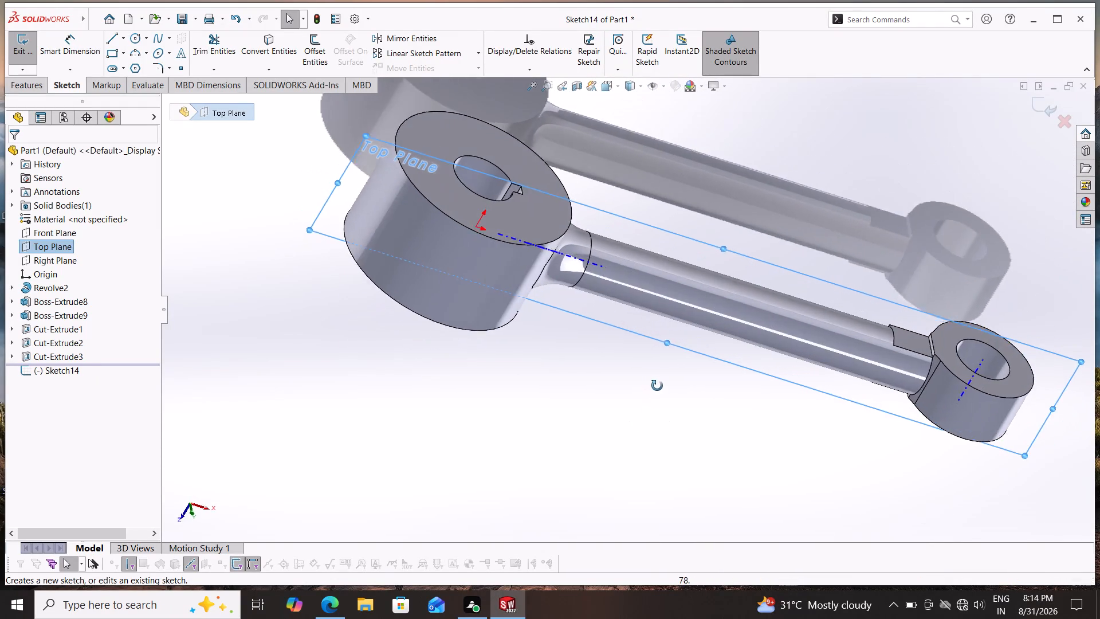
pyautogui.moveTo(657, 386); pyautogui.dragTo(654, 456, button='middle')
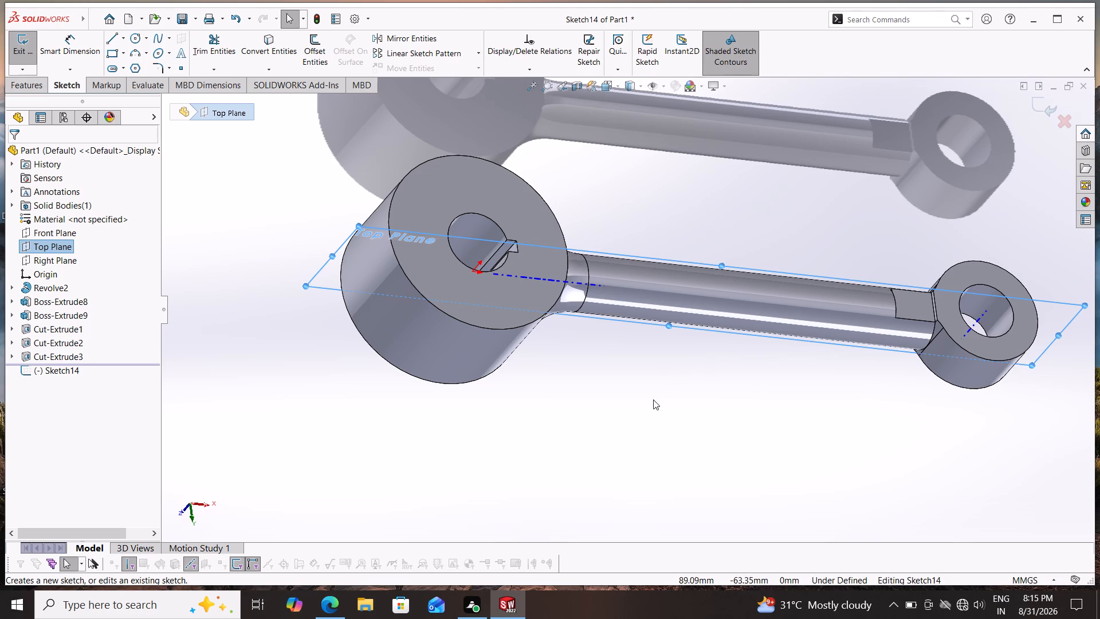
pyautogui.scroll(1, 669, 363)
pyautogui.middleClick(669, 363)
pyautogui.scroll(1, 669, 363)
pyautogui.moveTo(669, 363); pyautogui.dragTo(651, 284, button='middle')
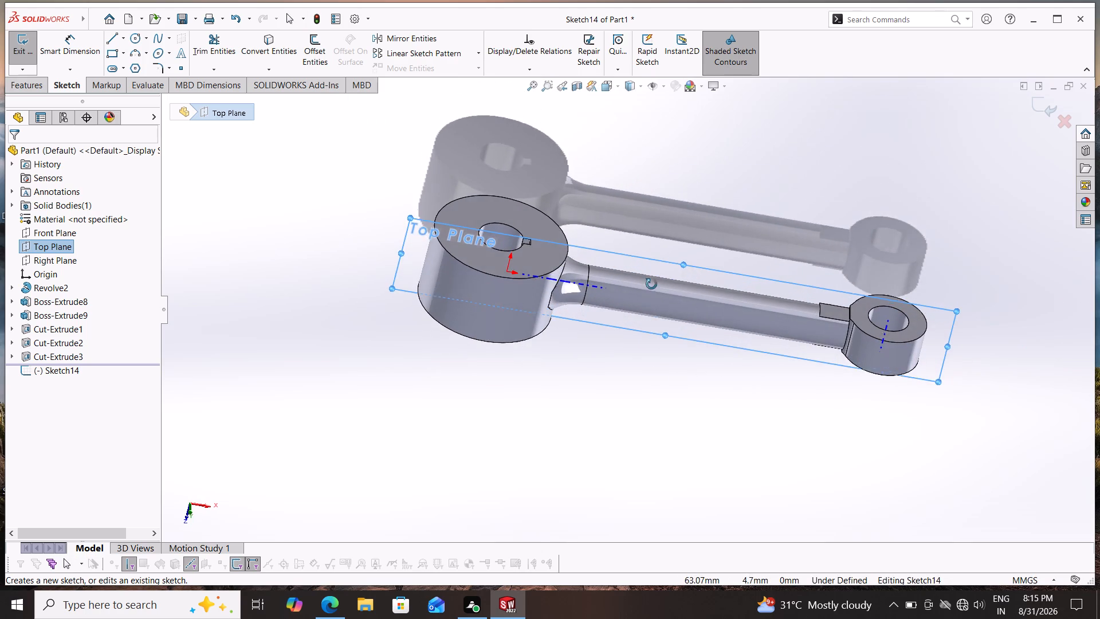
pyautogui.moveTo(651, 284); pyautogui.dragTo(645, 288, button='middle')
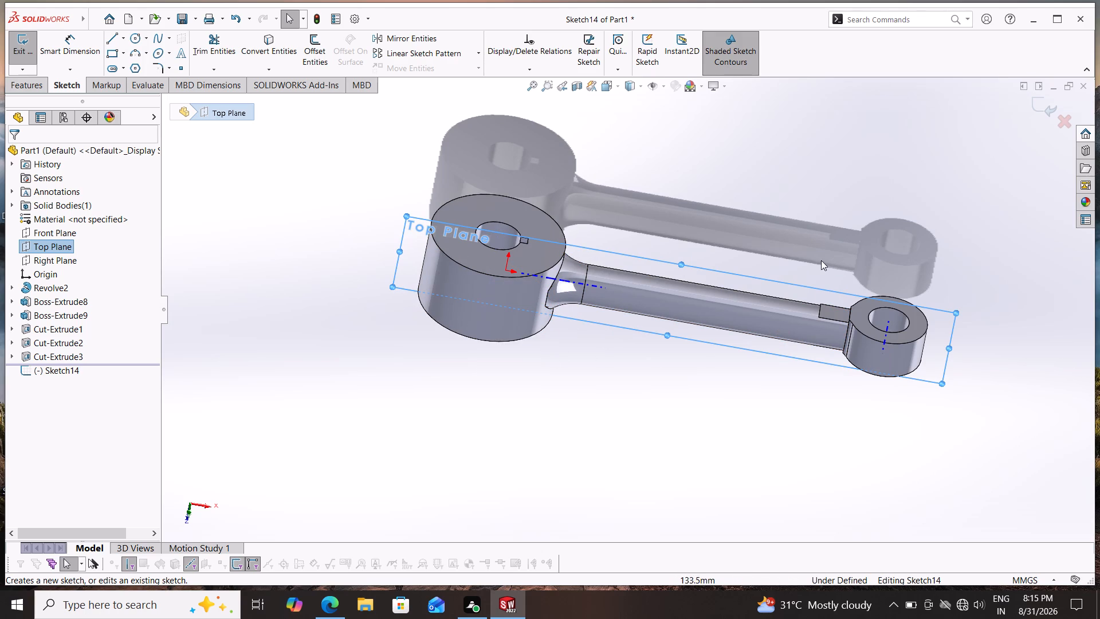
pyautogui.moveTo(822, 218); pyautogui.dragTo(780, 377, button='middle')
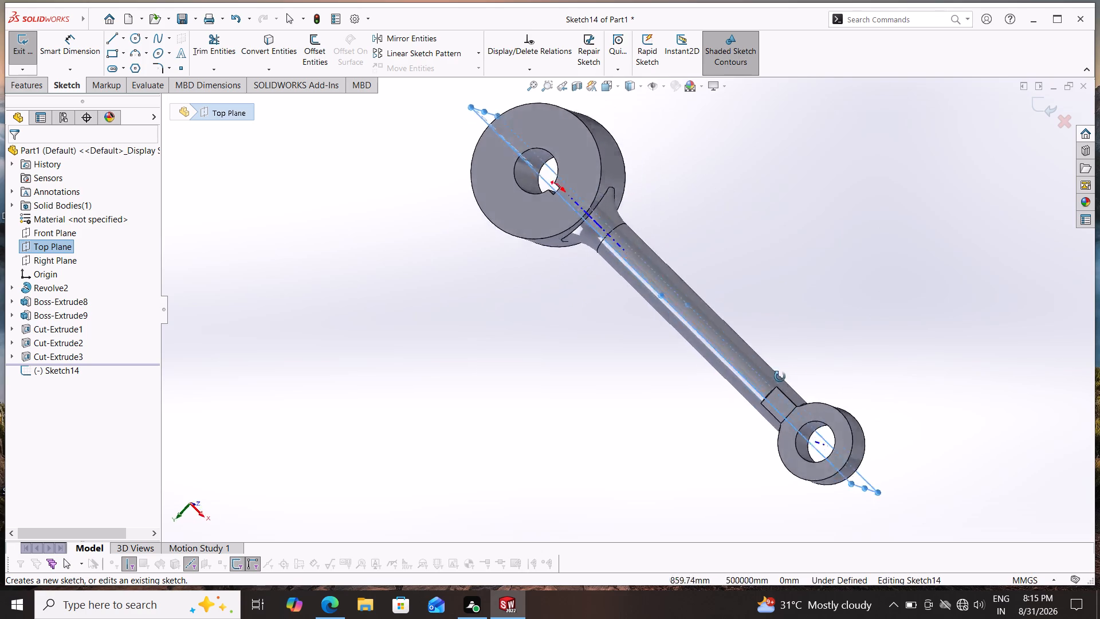
pyautogui.moveTo(780, 377); pyautogui.dragTo(878, 302, button='middle')
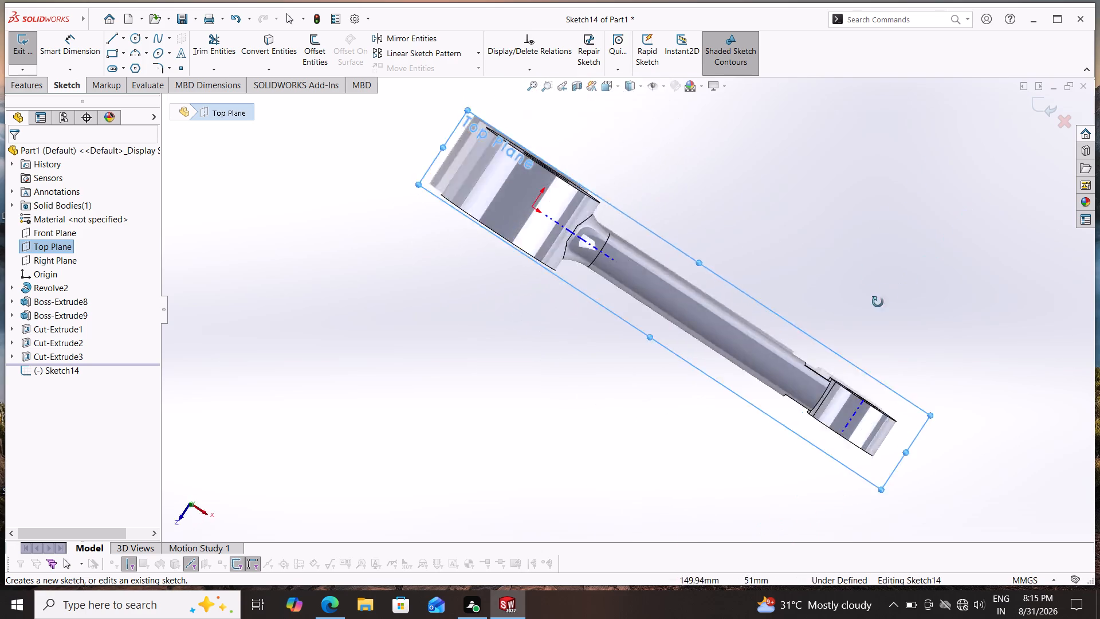
pyautogui.moveTo(878, 302); pyautogui.dragTo(819, 377, button='middle')
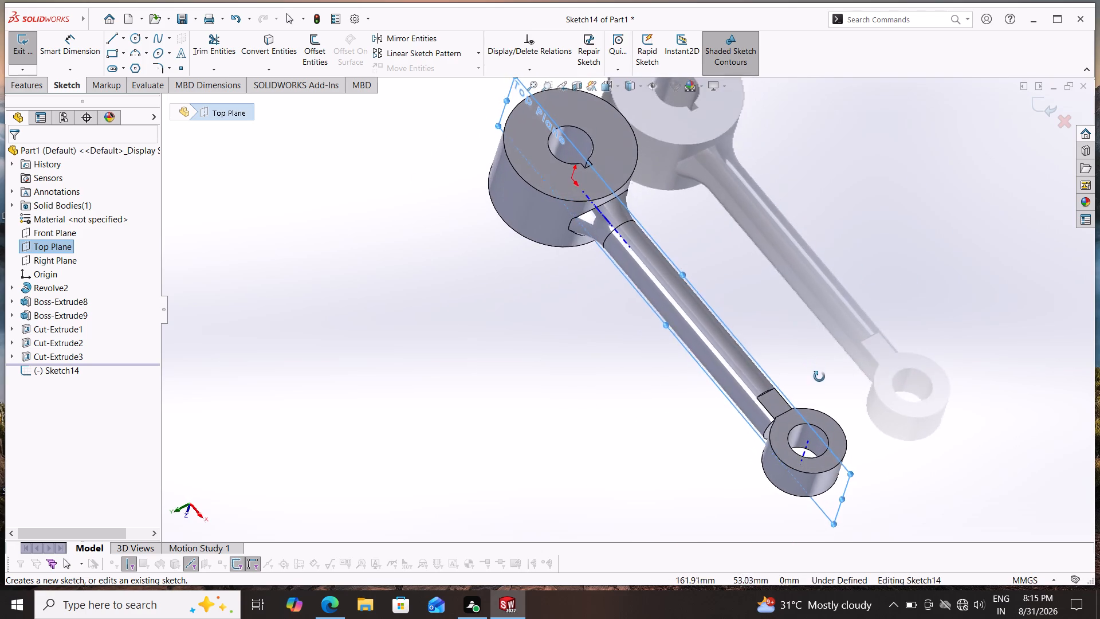
pyautogui.moveTo(819, 377); pyautogui.dragTo(857, 422, button='middle')
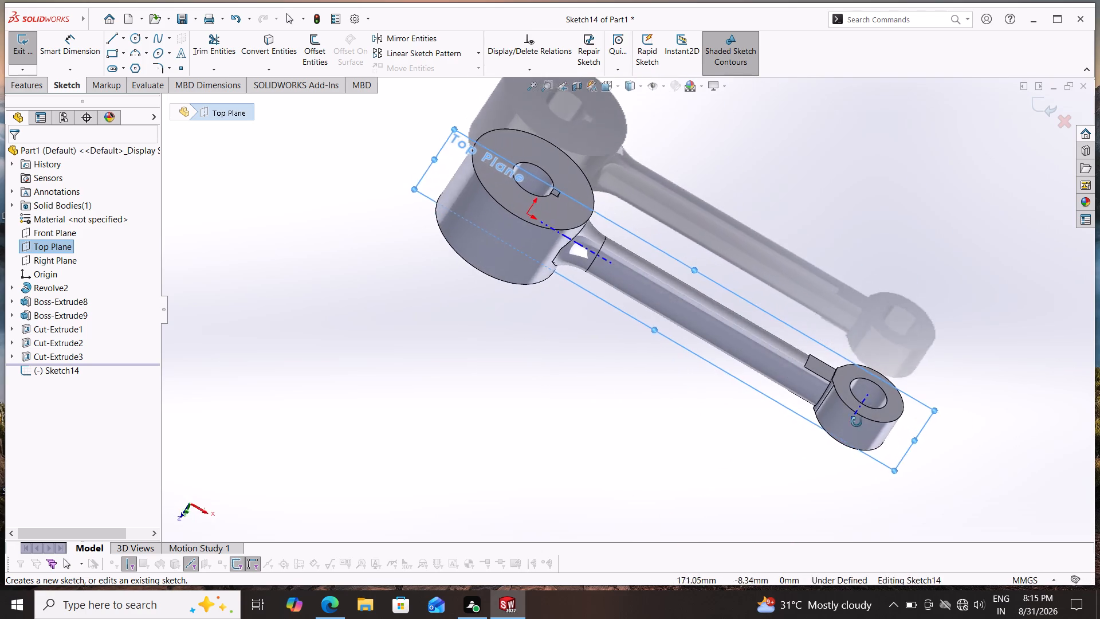
pyautogui.moveTo(857, 422); pyautogui.dragTo(830, 334, button='middle')
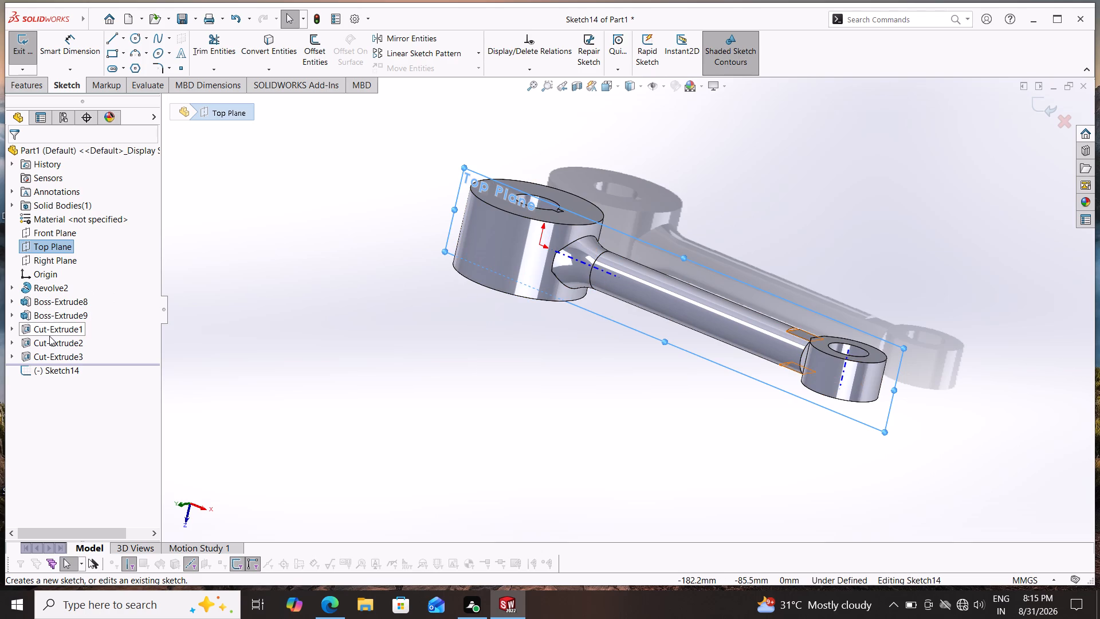
pyautogui.click(47, 246)
pyautogui.click(23, 246)
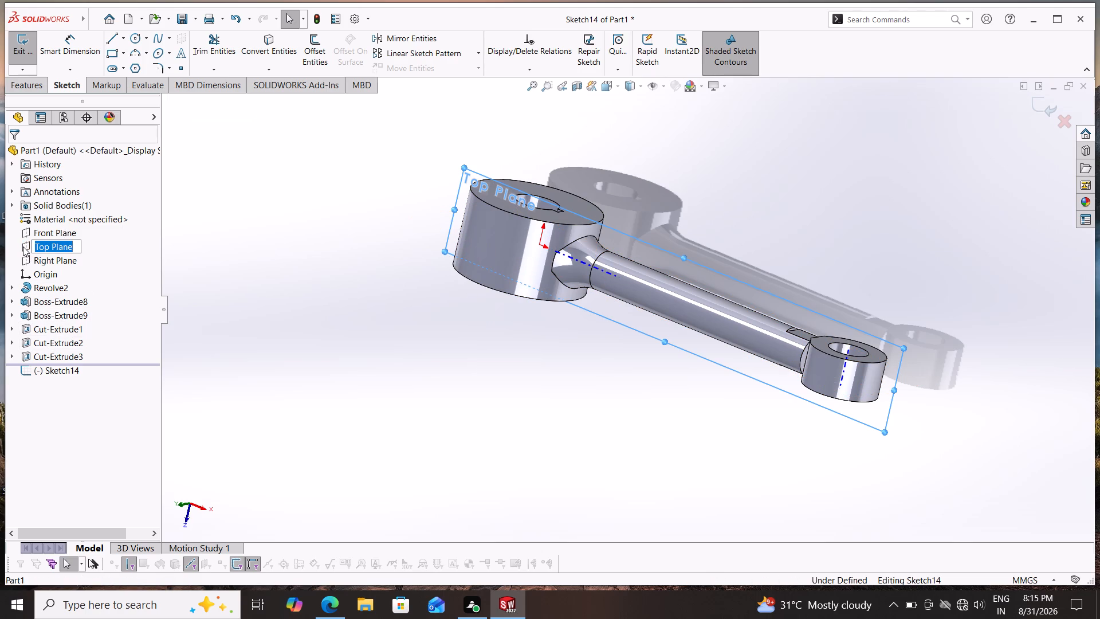
pyautogui.click(33, 230)
# Open a sketch on the Top Plane and draw a three-point arc, radius about 10 mm, from the hub's front corner to the arm's front edge.
pyautogui.click(26, 247)
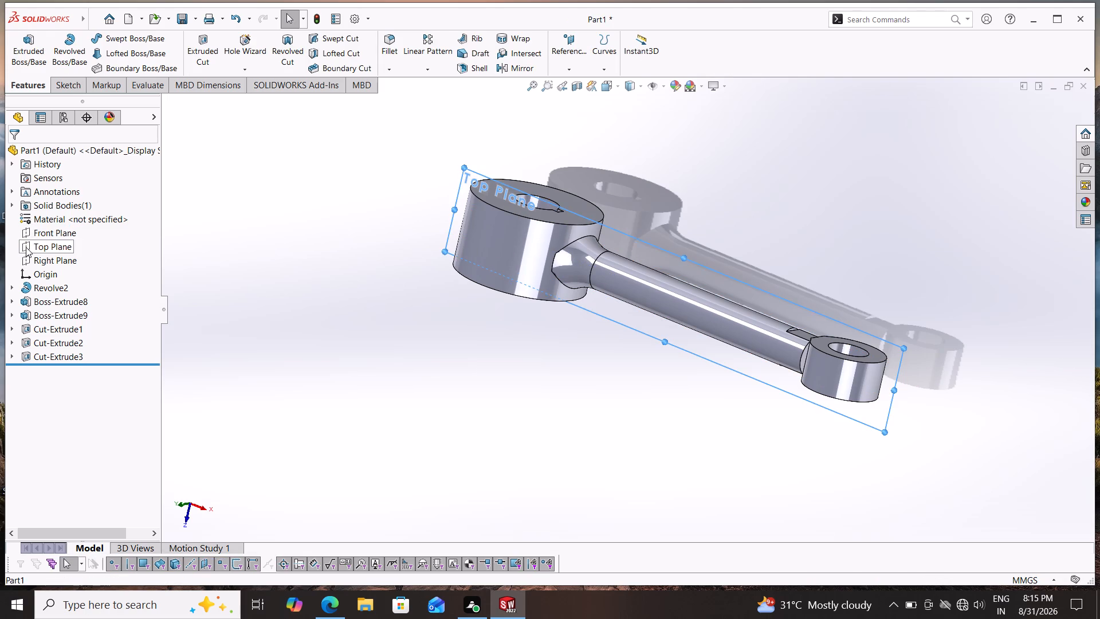
pyautogui.click(40, 226)
pyautogui.scroll(-2, 673, 297)
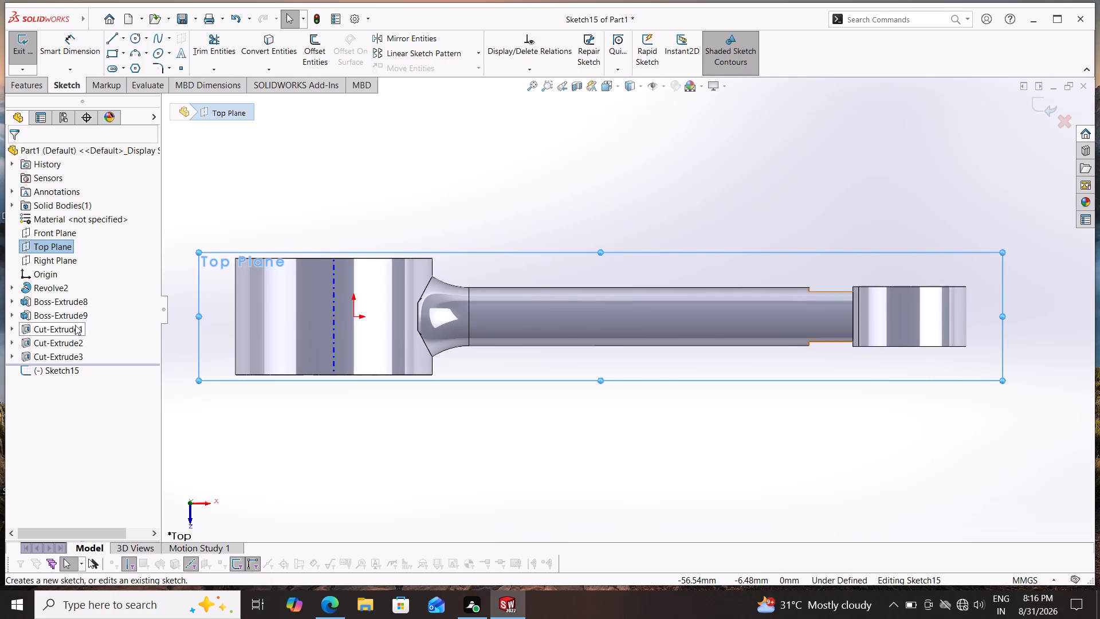
pyautogui.click(140, 56)
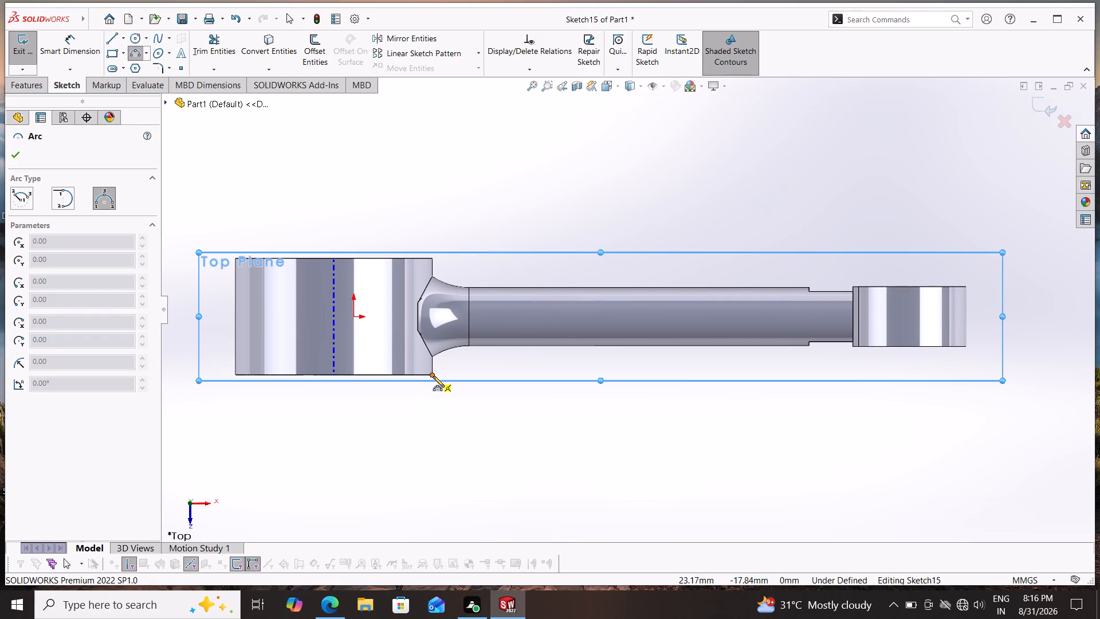
pyautogui.click(433, 376)
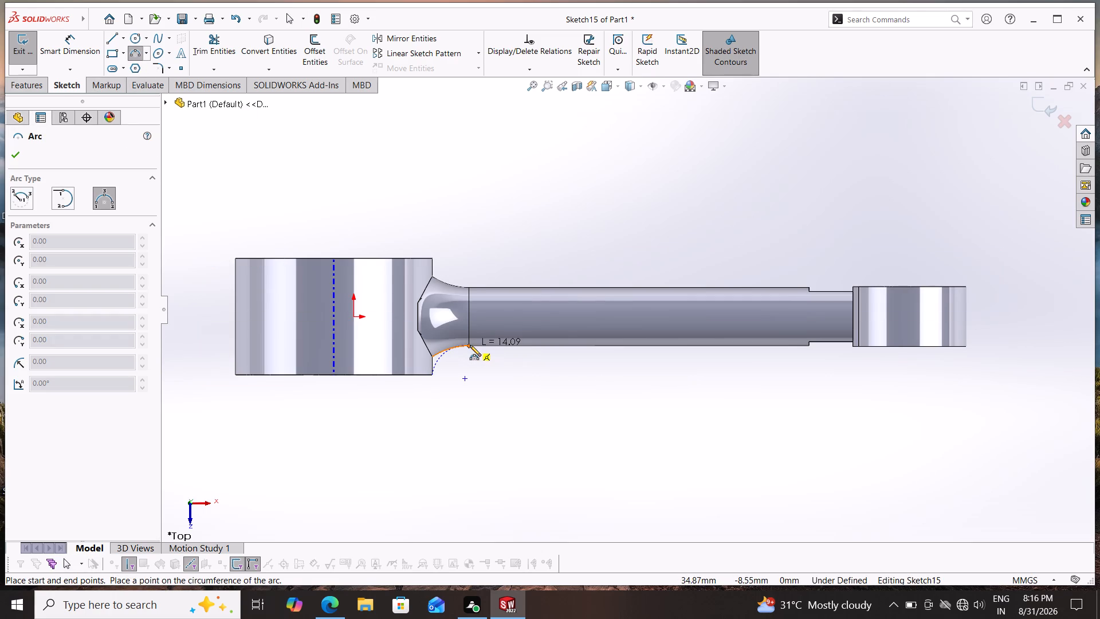
pyautogui.click(470, 345)
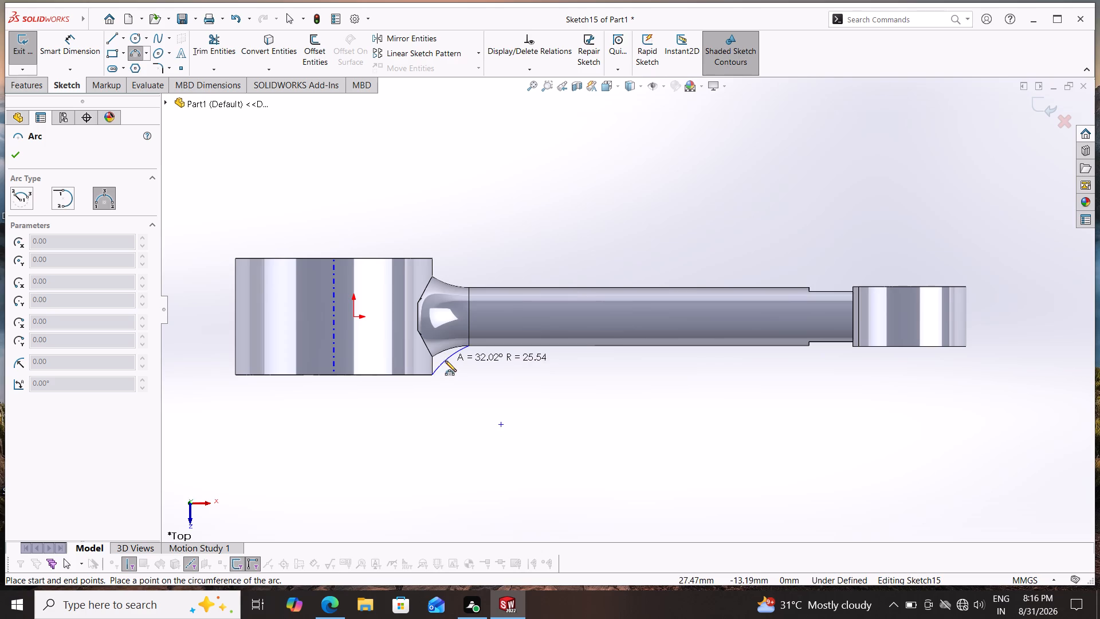
pyautogui.click(441, 359)
pyautogui.press('Escape')
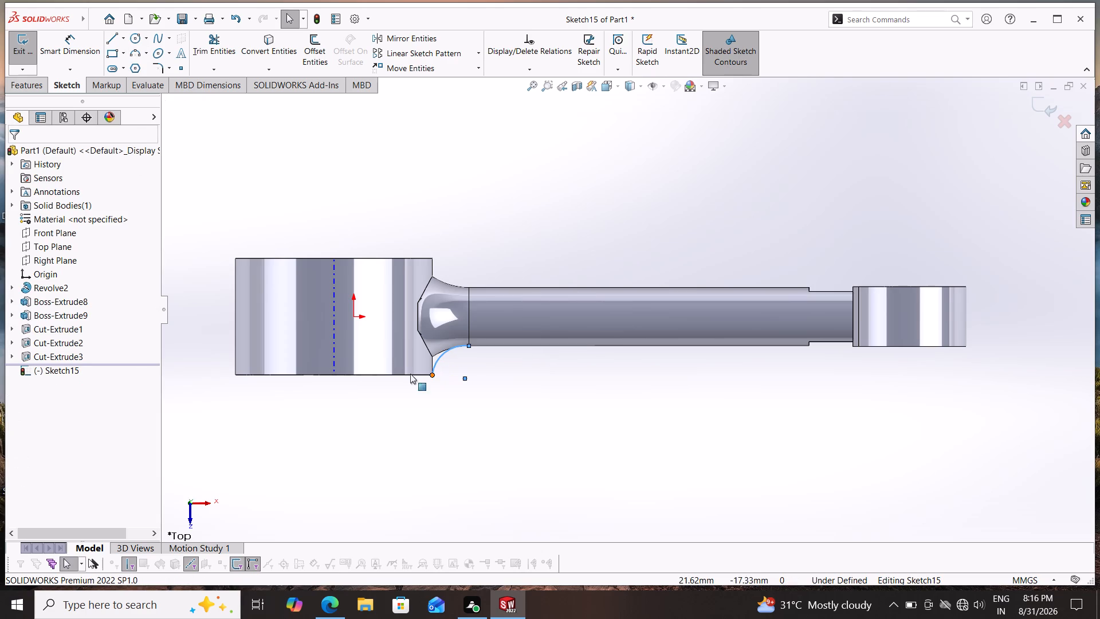
# Dimension the transition arc with a 20 mm radius.
pyautogui.moveTo(77, 42); pyautogui.dragTo(84, 46)
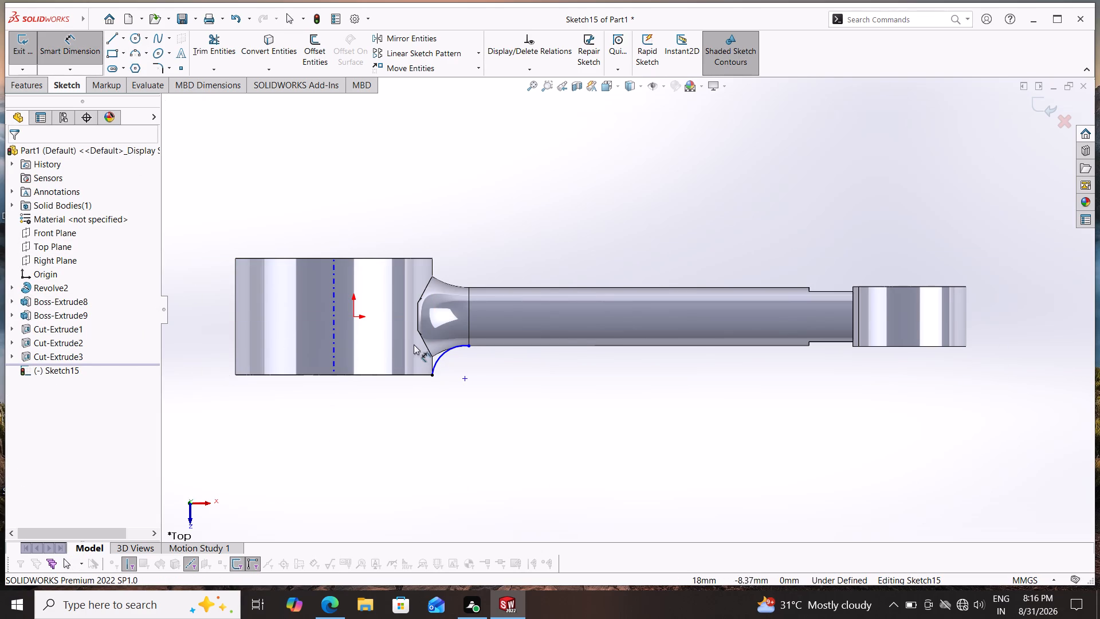
pyautogui.click(441, 355)
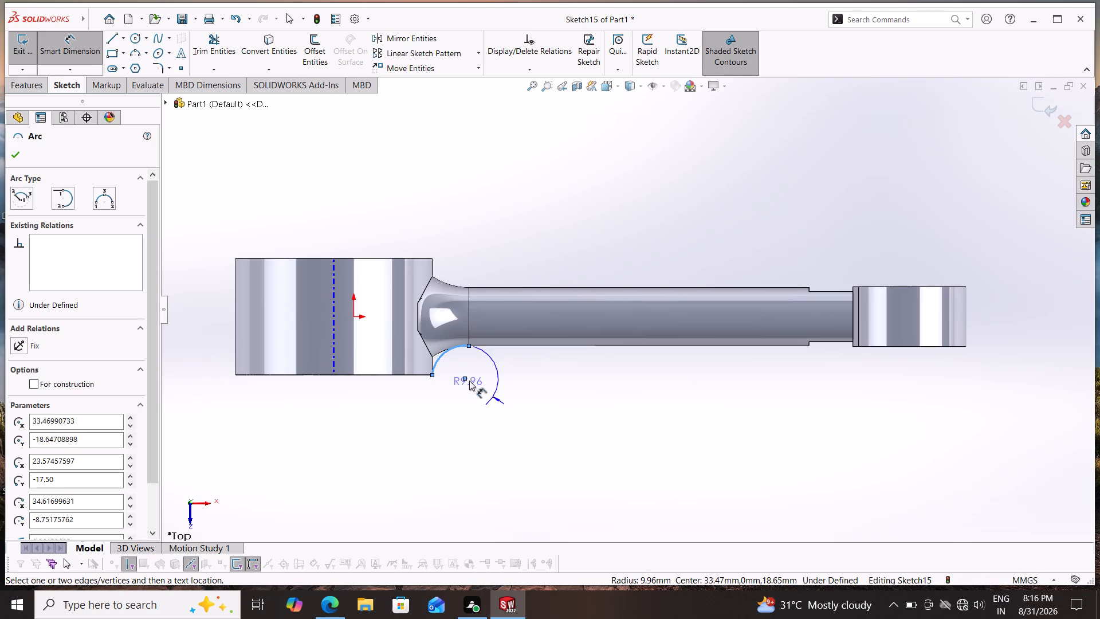
pyautogui.click(450, 355)
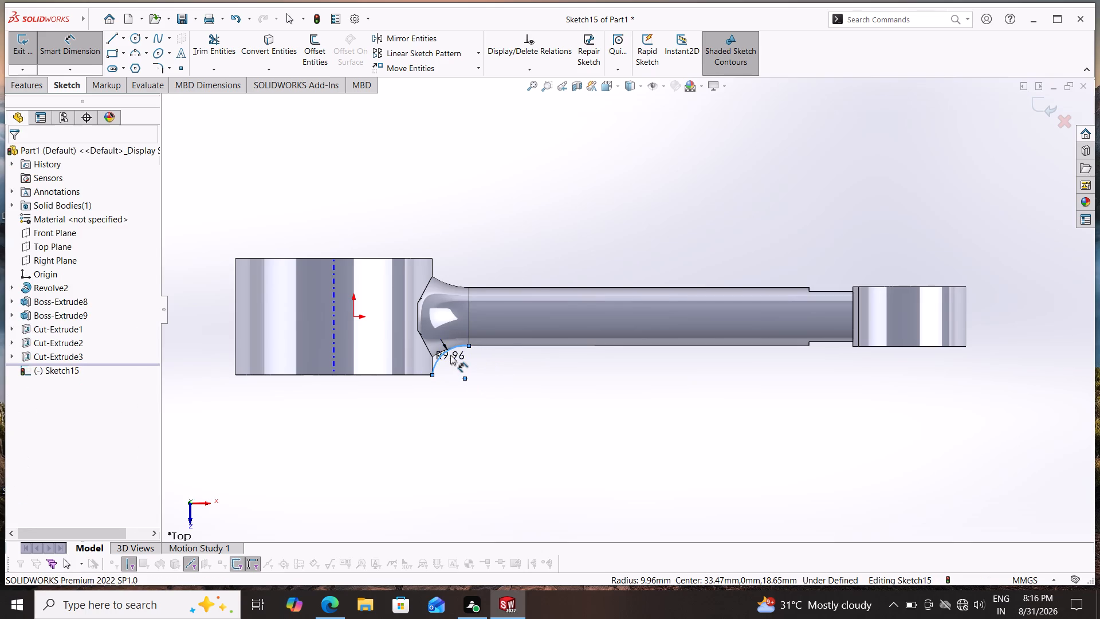
pyautogui.write('20')
pyautogui.press('Return')
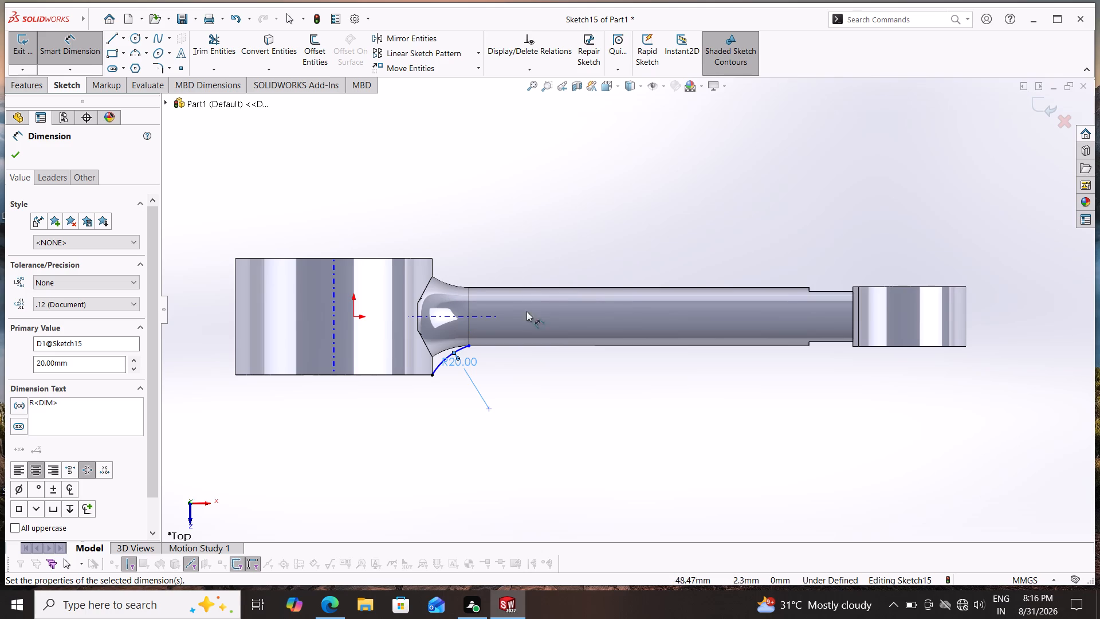
# Close the arc profile with vertical lines of about 8.75 mm and 17.5 mm and a horizontal line of about 11 mm along the arm's centre.
pyautogui.scroll(-2, 541, 303)
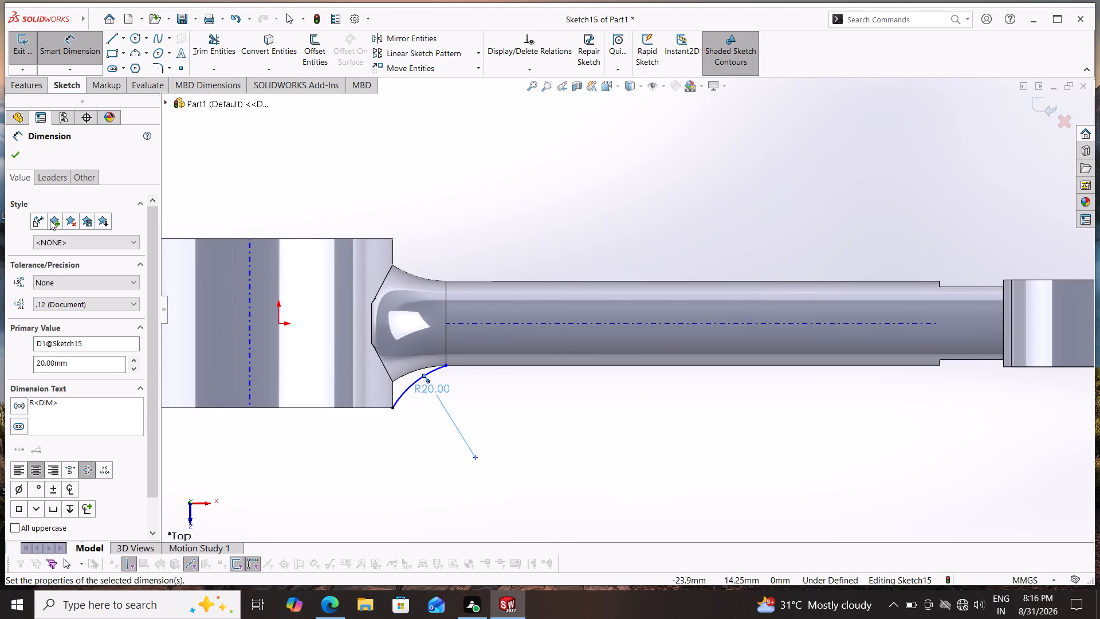
pyautogui.click(109, 40)
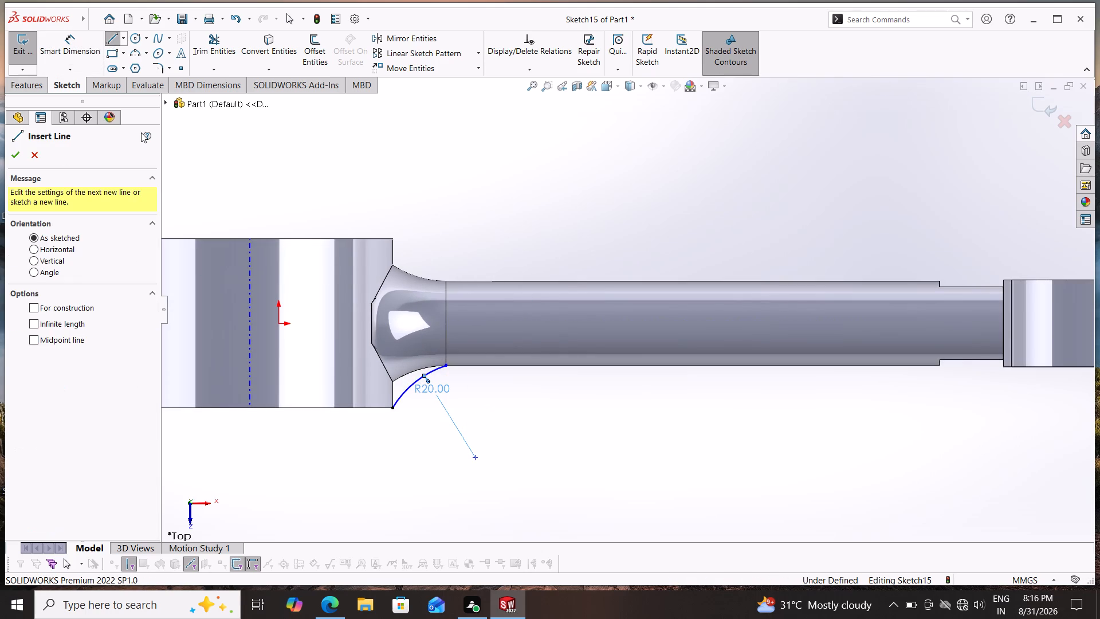
pyautogui.click(449, 366)
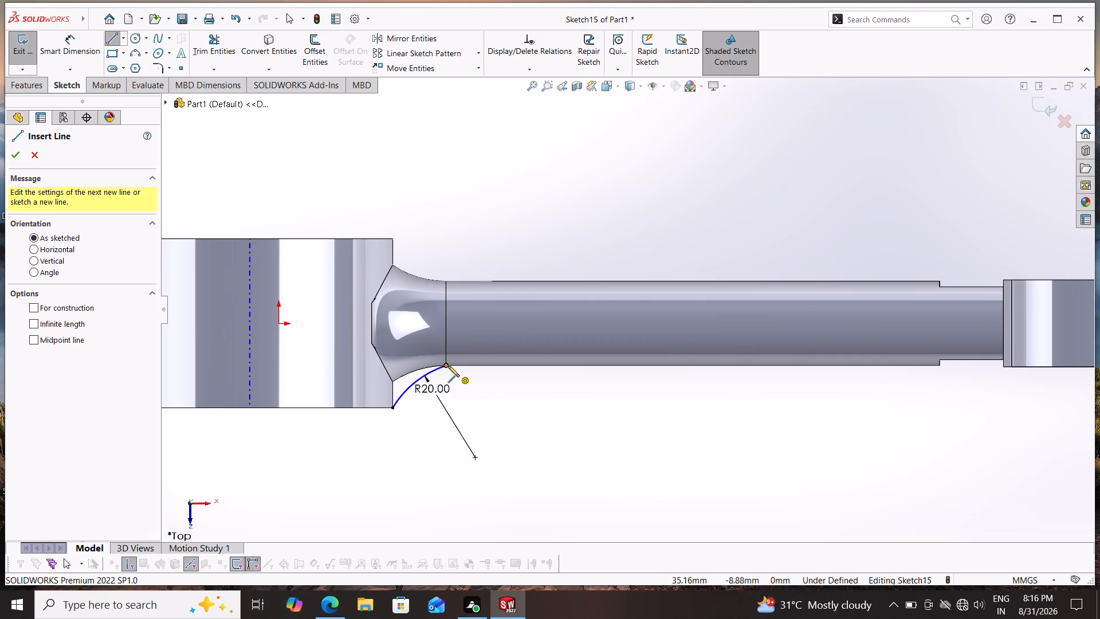
pyautogui.click(446, 326)
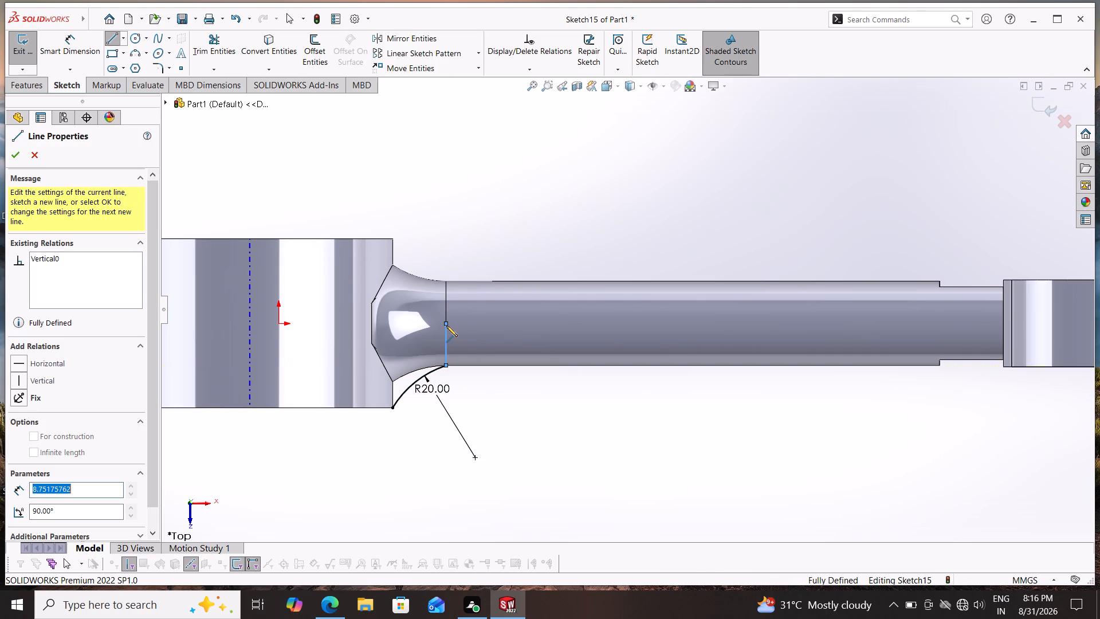
pyautogui.press('Escape')
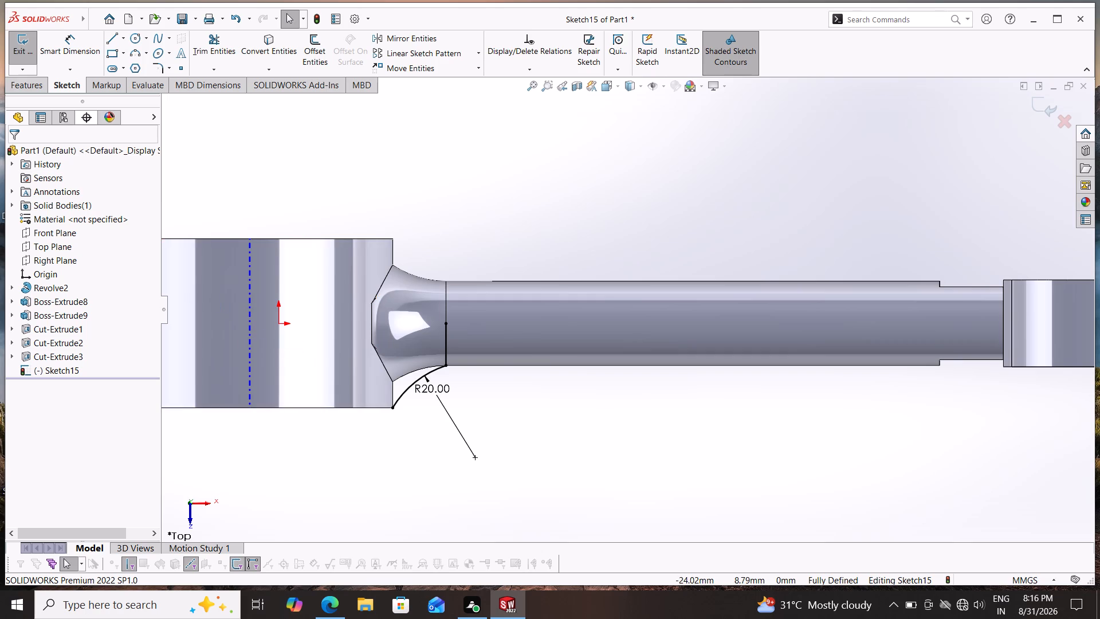
pyautogui.click(115, 38)
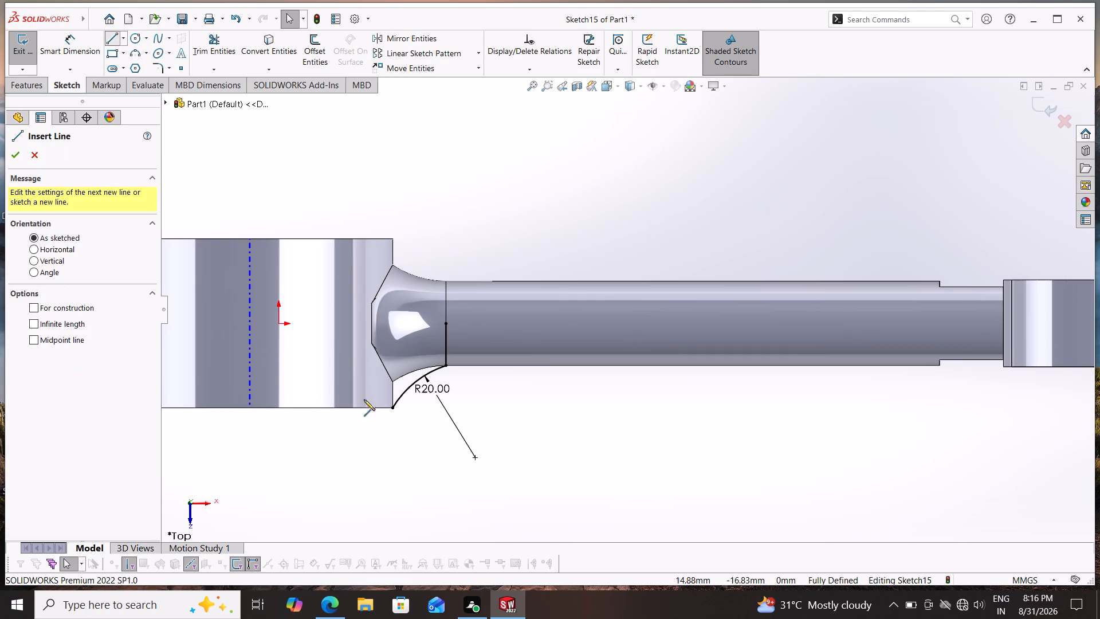
pyautogui.click(392, 410)
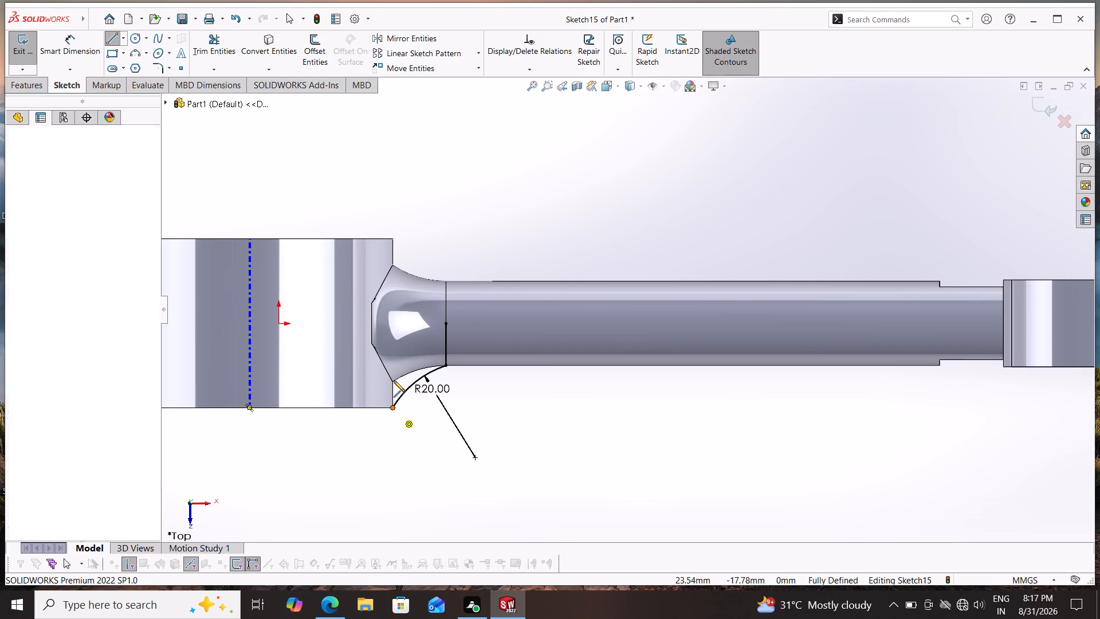
pyautogui.click(394, 326)
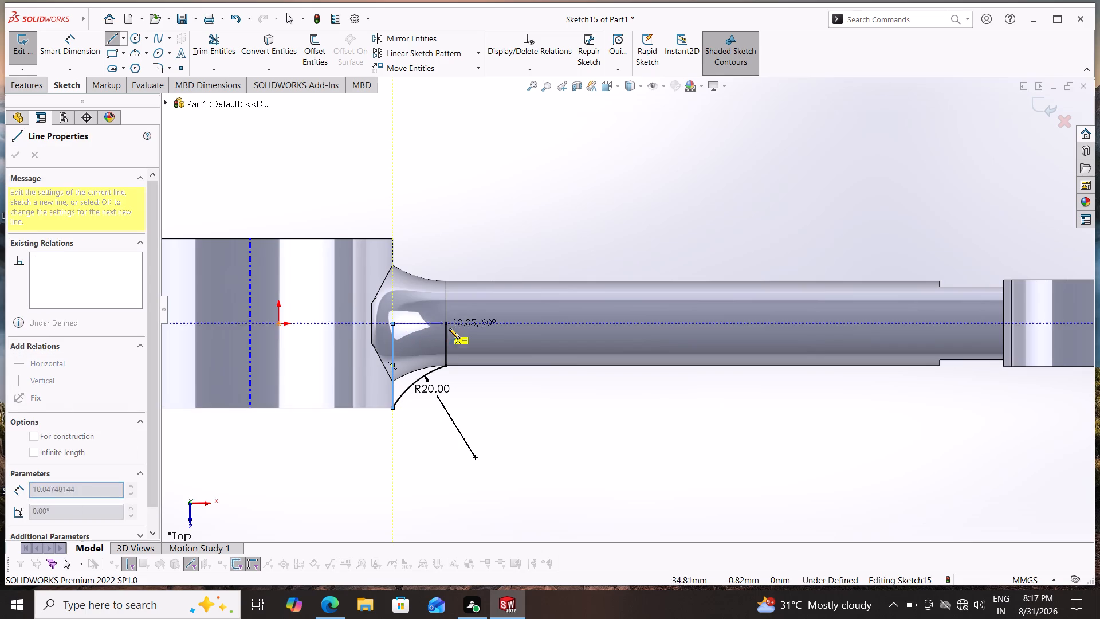
pyautogui.click(446, 326)
pyautogui.press('Escape')
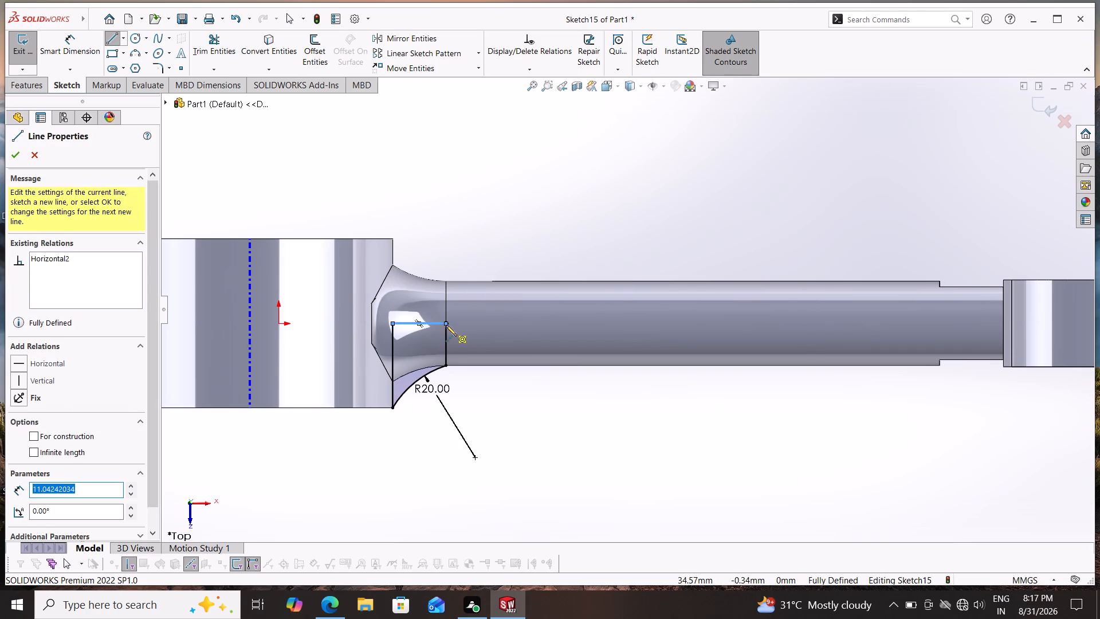
pyautogui.press('Escape')
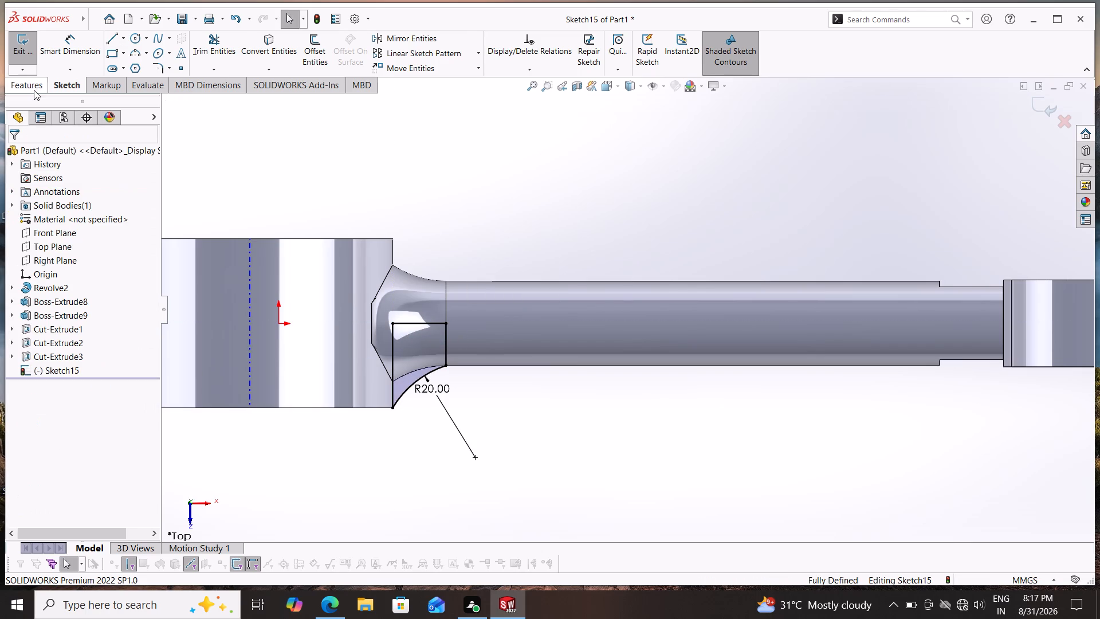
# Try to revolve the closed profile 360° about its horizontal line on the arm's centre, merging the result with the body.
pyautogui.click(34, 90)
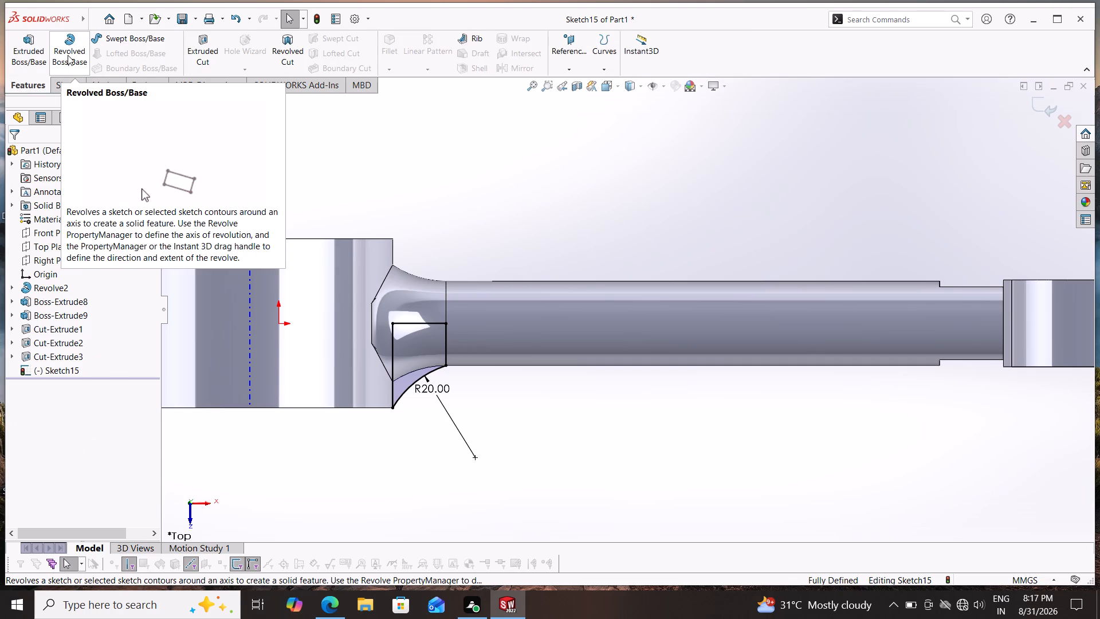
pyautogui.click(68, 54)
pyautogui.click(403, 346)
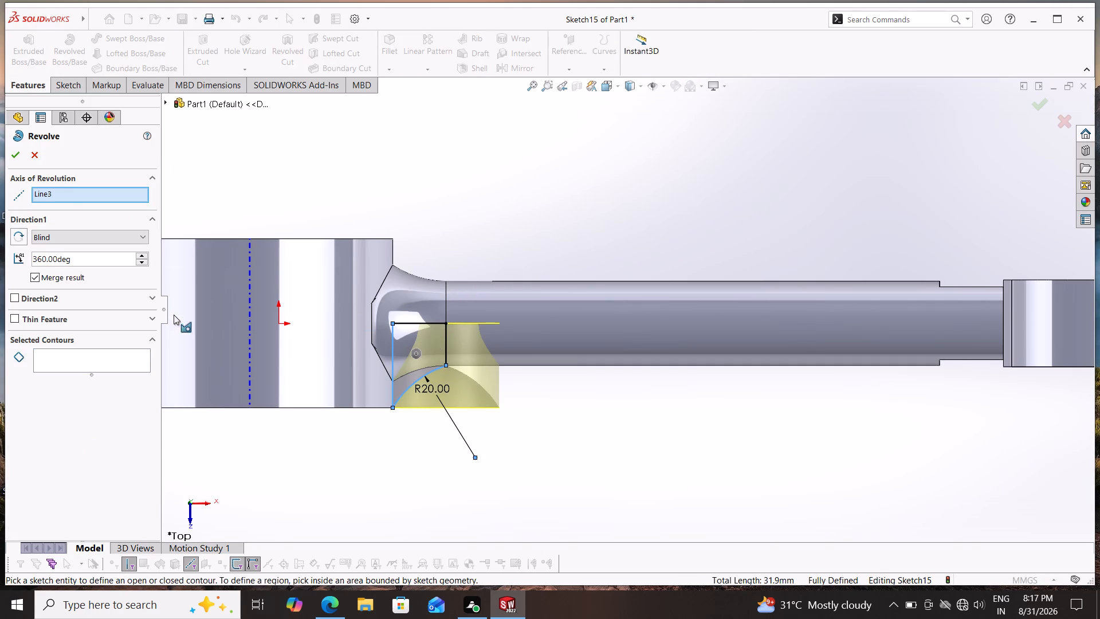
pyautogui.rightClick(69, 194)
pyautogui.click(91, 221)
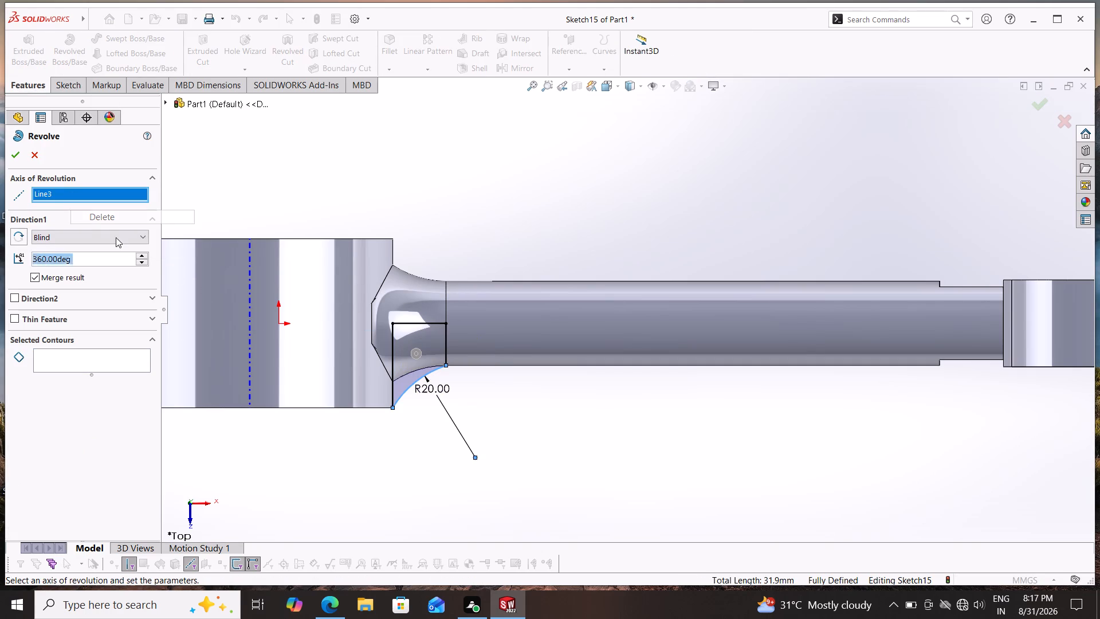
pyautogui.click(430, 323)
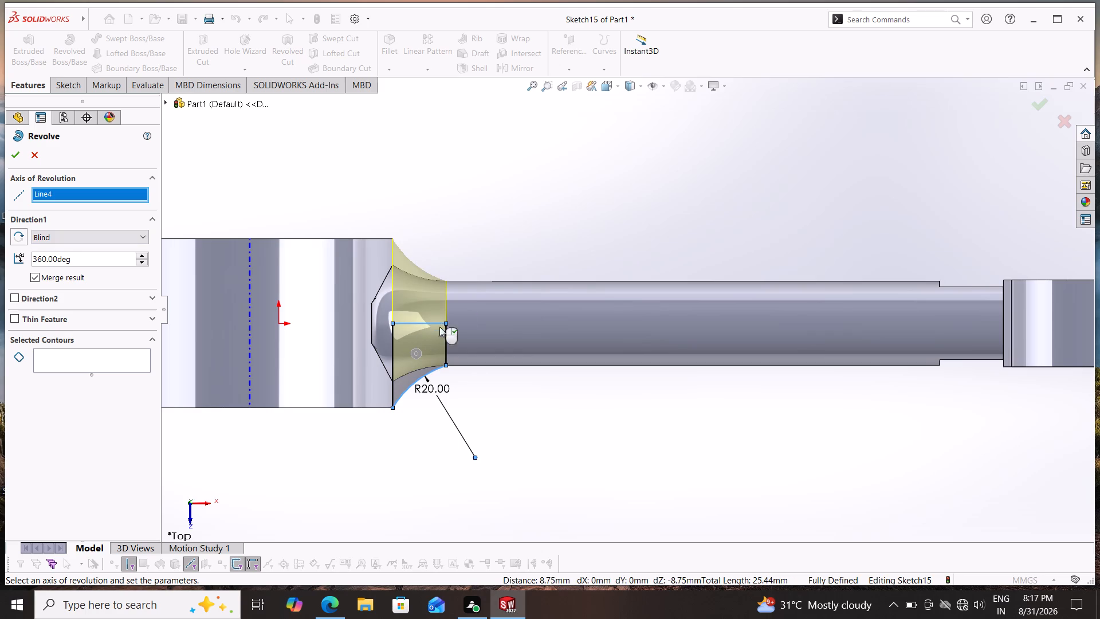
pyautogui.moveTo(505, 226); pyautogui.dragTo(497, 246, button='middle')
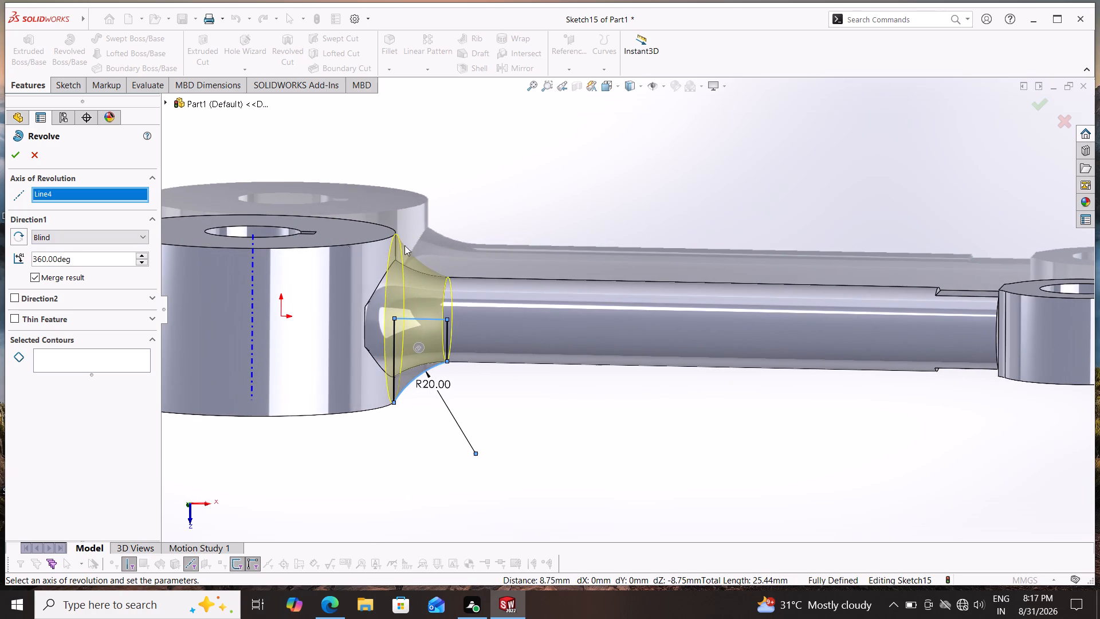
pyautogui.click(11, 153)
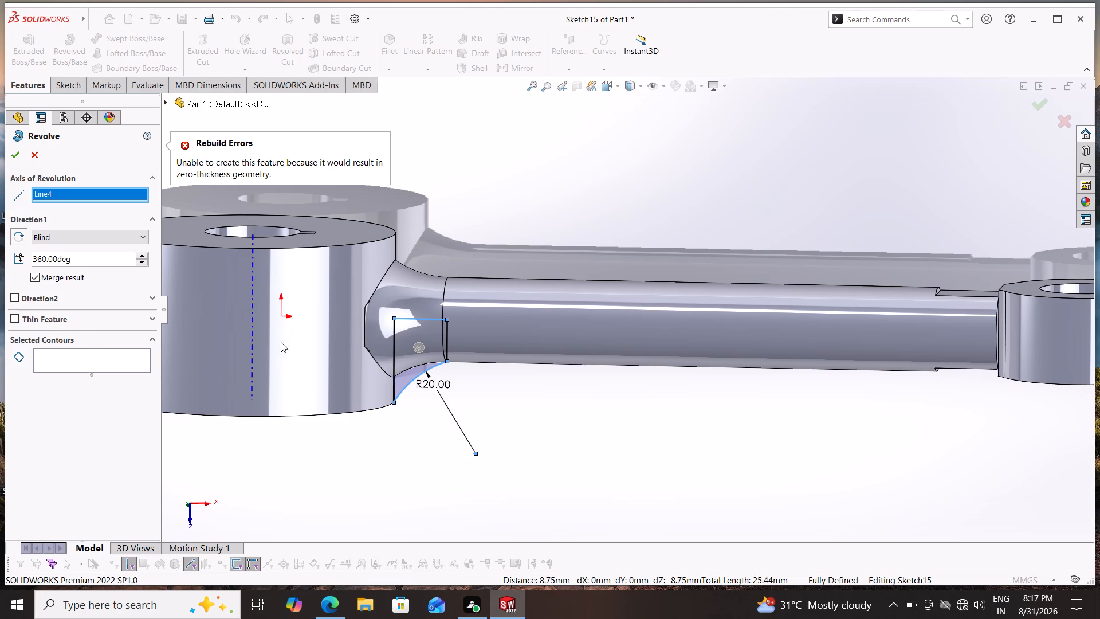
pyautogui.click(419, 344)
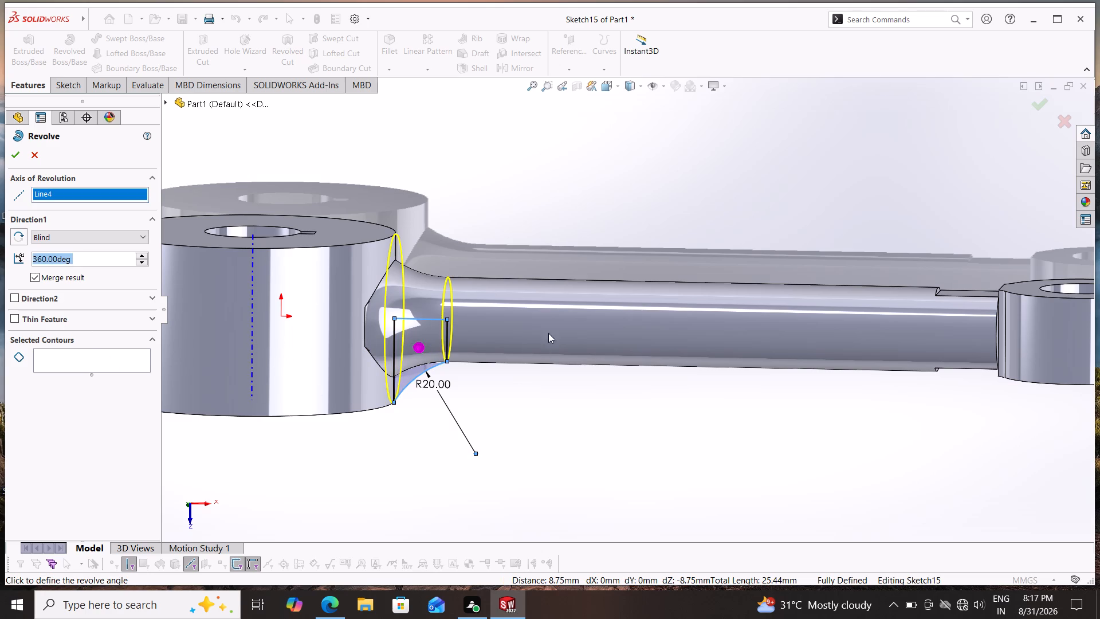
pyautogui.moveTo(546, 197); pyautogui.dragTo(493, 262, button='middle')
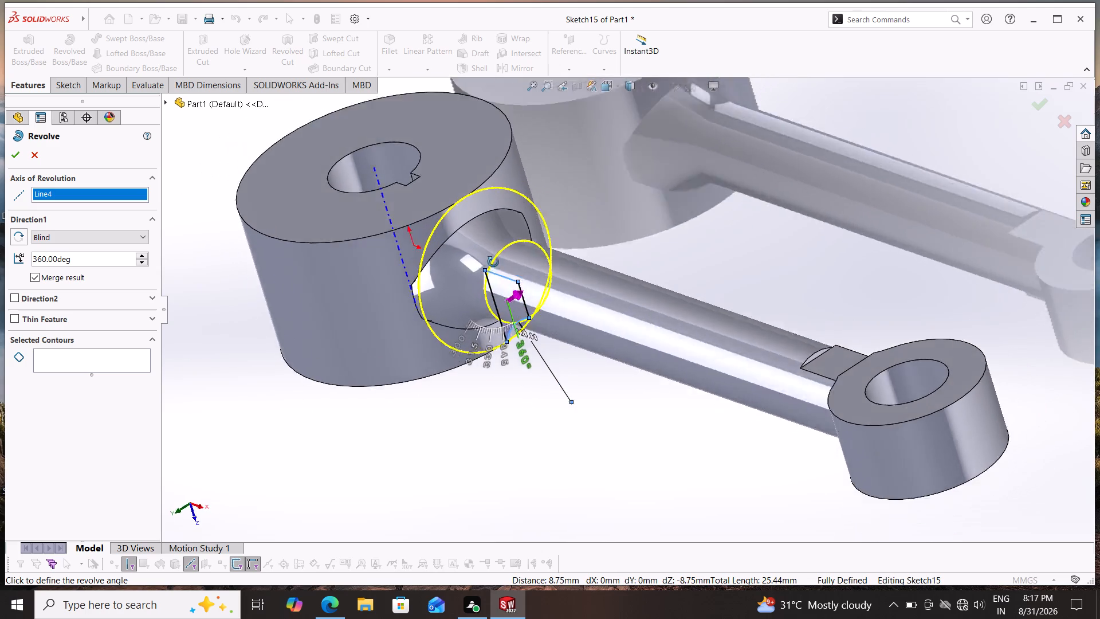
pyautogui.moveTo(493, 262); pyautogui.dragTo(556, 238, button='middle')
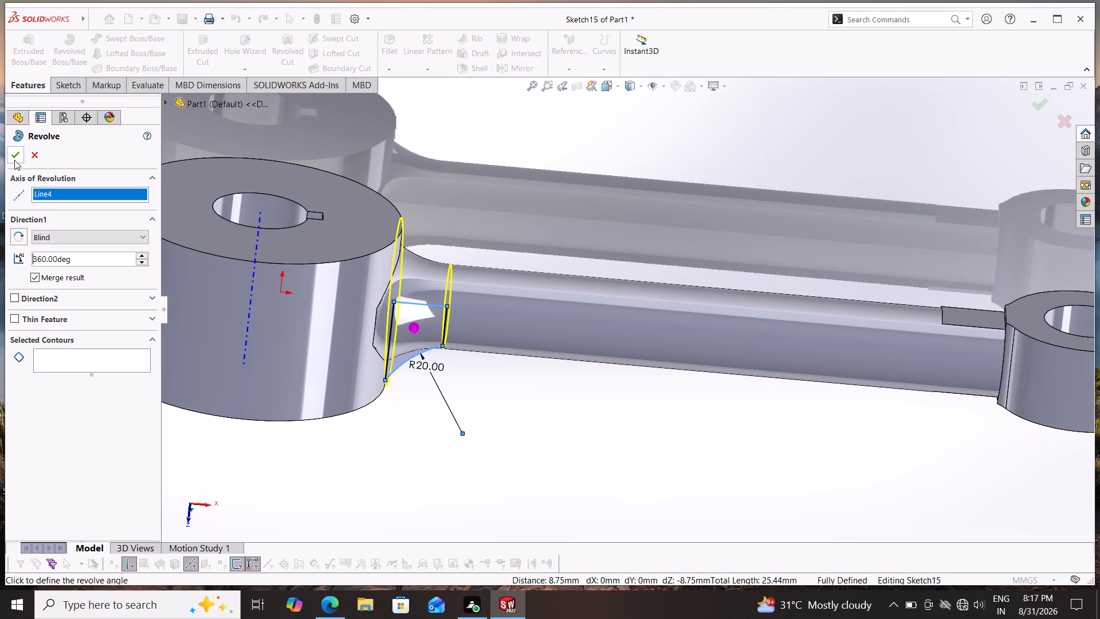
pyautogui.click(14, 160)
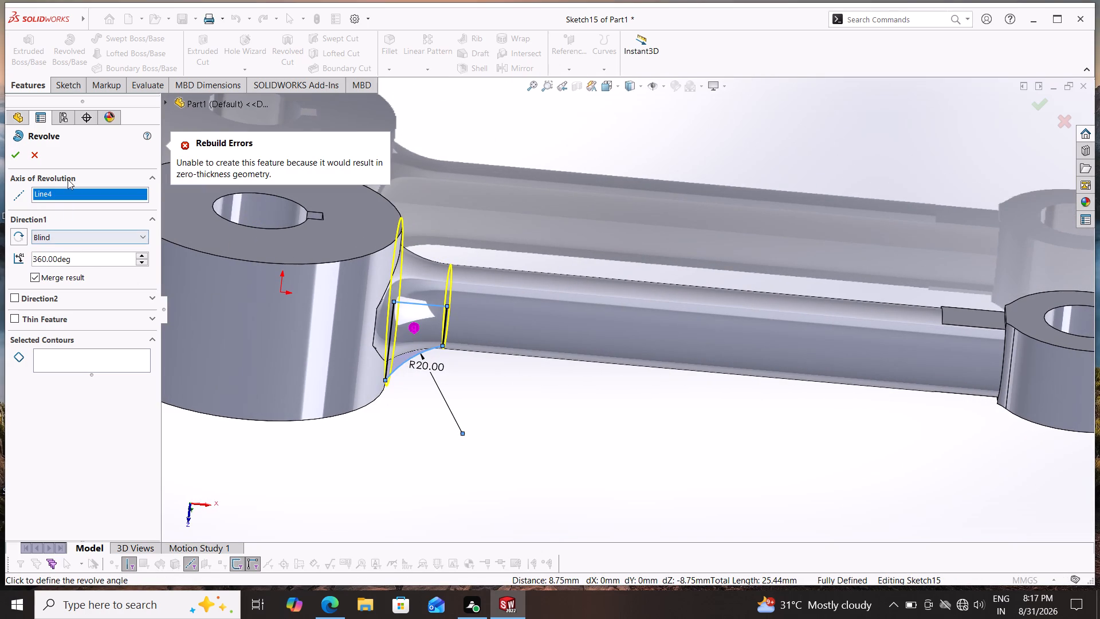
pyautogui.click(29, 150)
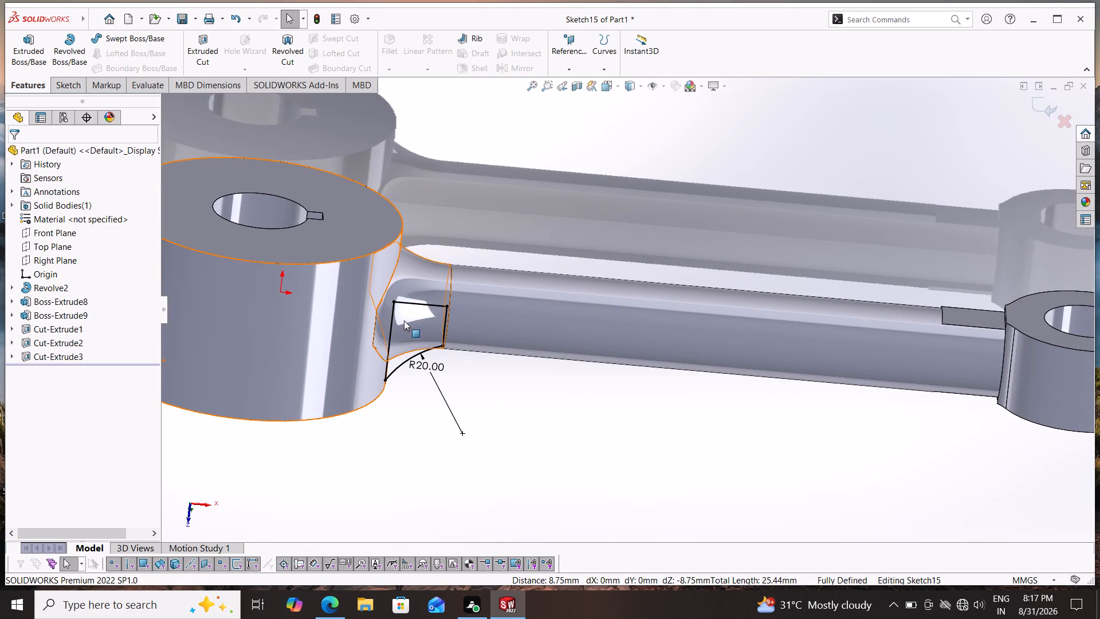
# Exit the transition arc profile sketch, keeping its closed profile.
pyautogui.scroll(2, 474, 405)
pyautogui.scroll(-2, 545, 361)
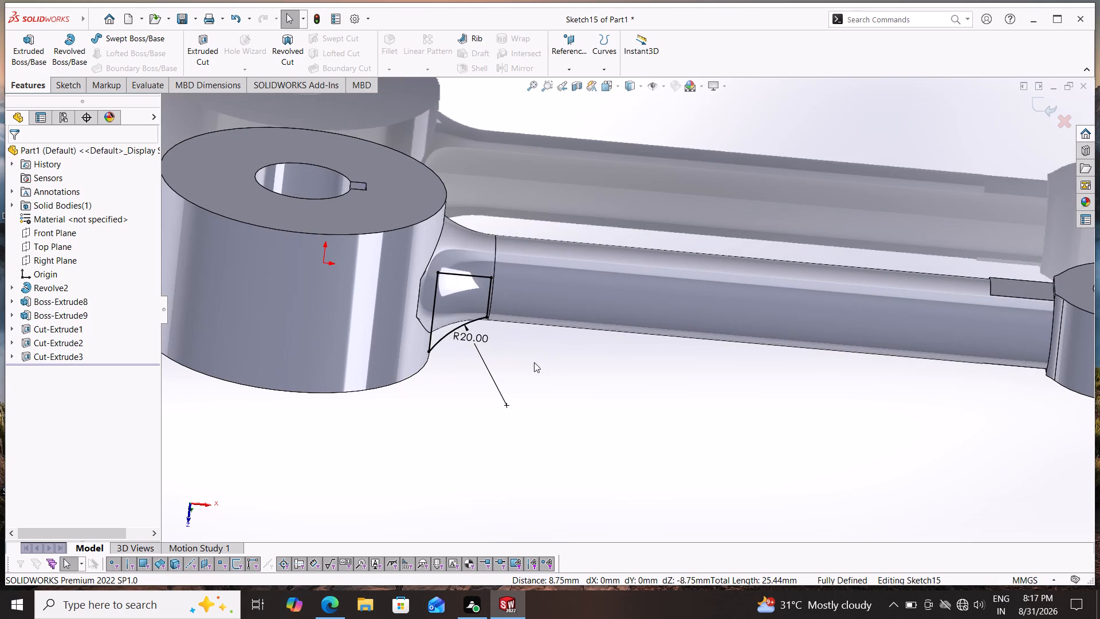
pyautogui.moveTo(529, 361); pyautogui.dragTo(520, 273, button='middle')
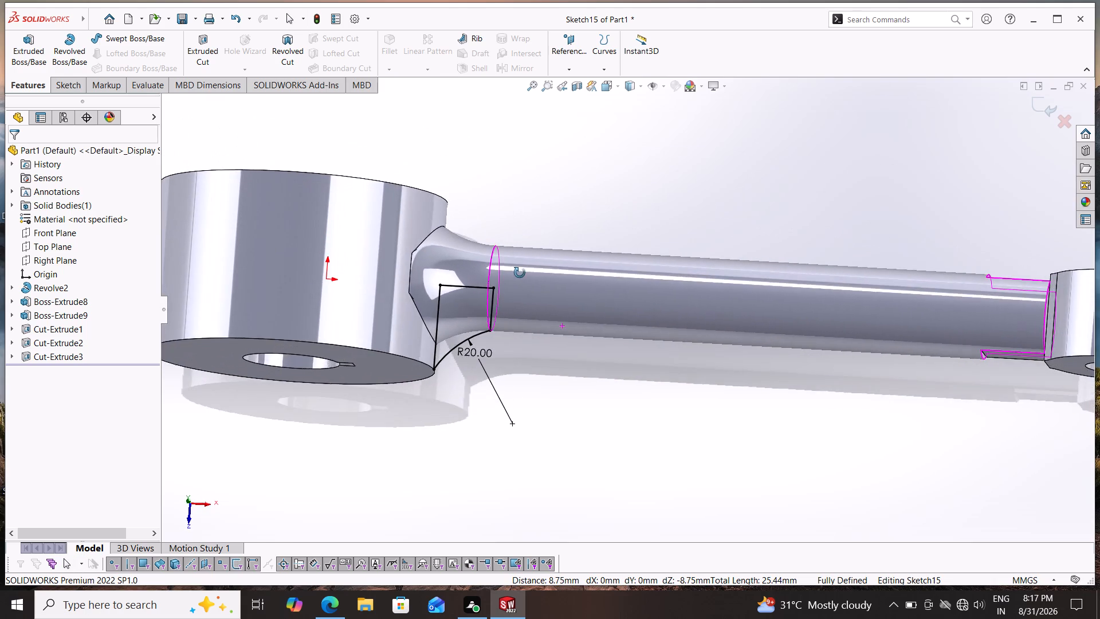
pyautogui.moveTo(520, 273); pyautogui.dragTo(536, 316, button='middle')
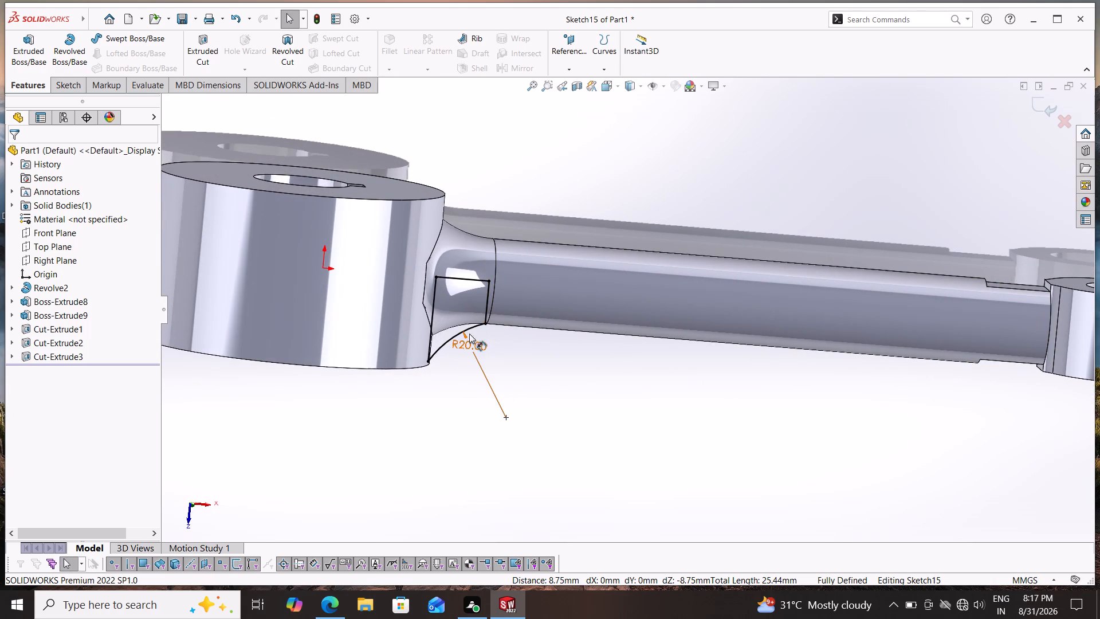
pyautogui.click(471, 252)
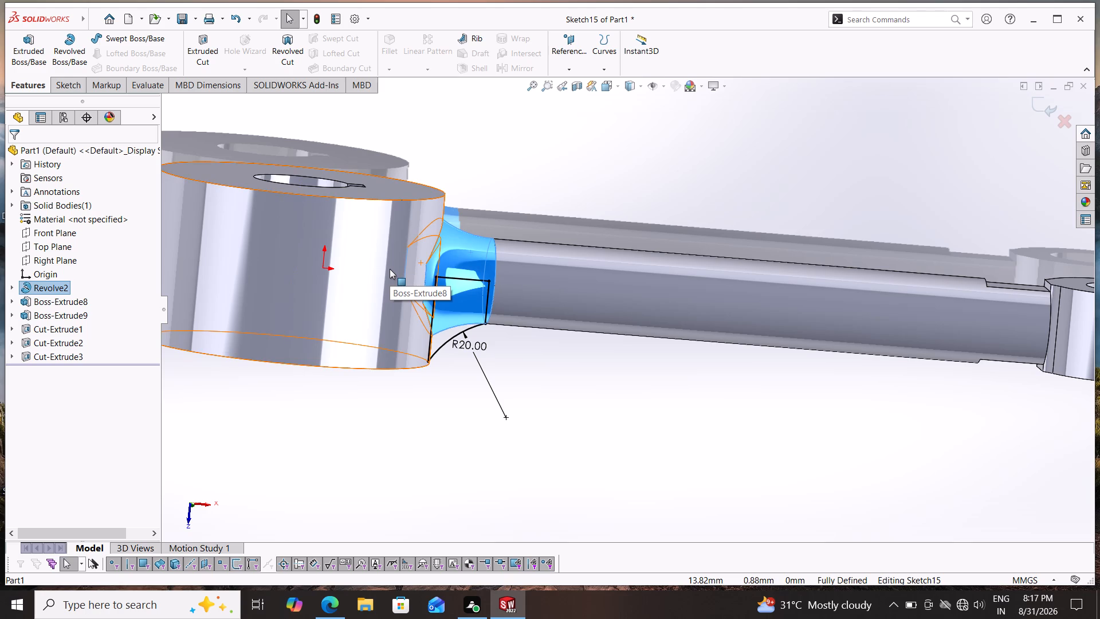
pyautogui.rightClick(53, 287)
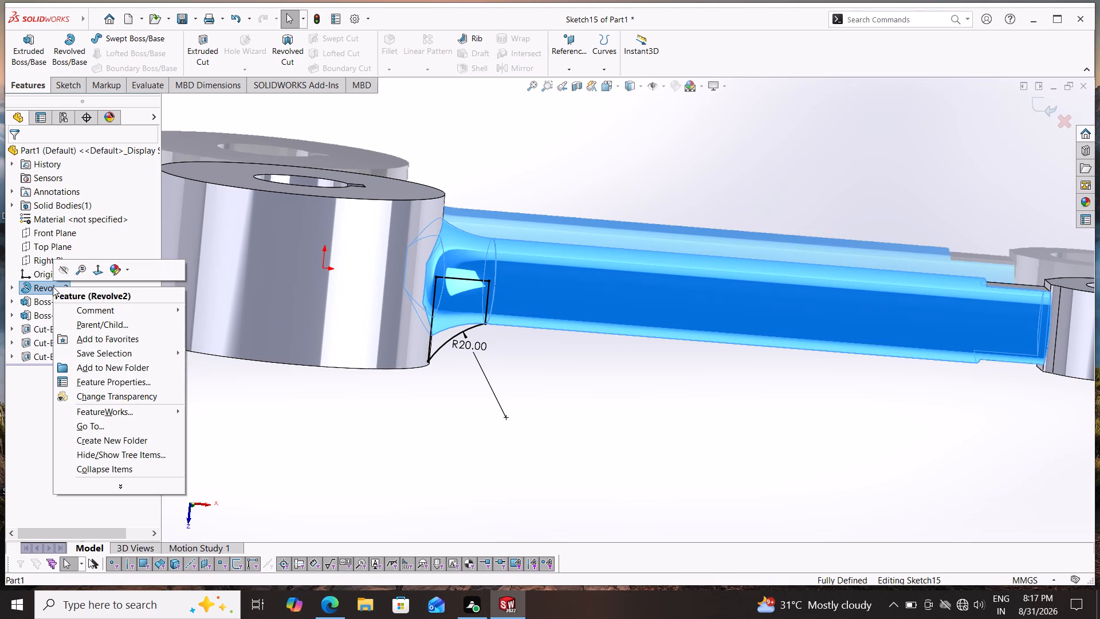
pyautogui.click(36, 289)
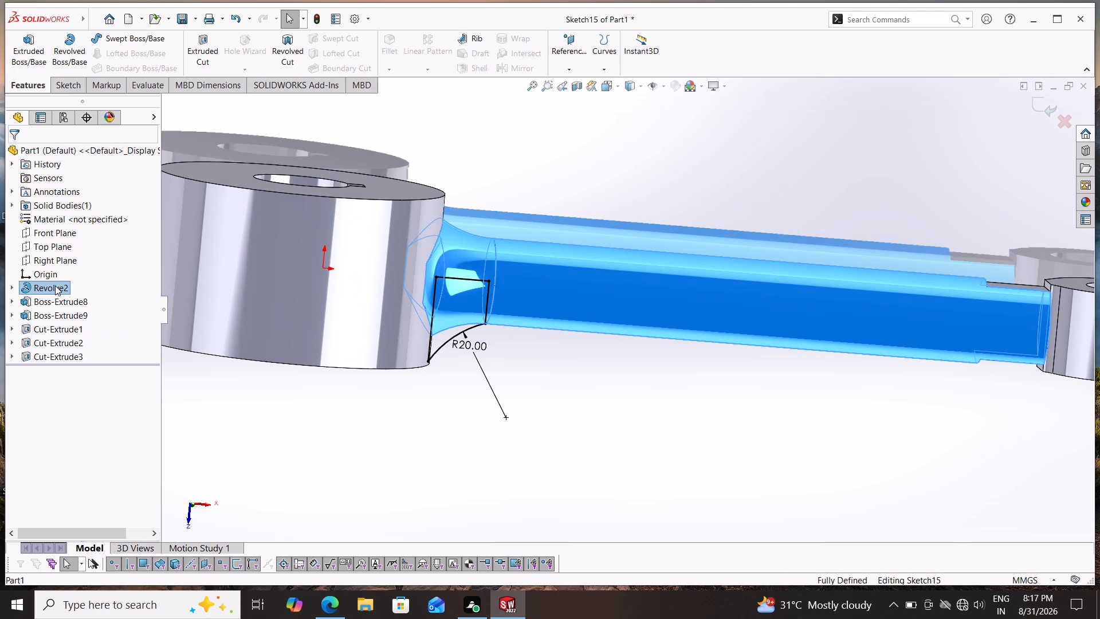
pyautogui.press('Escape')
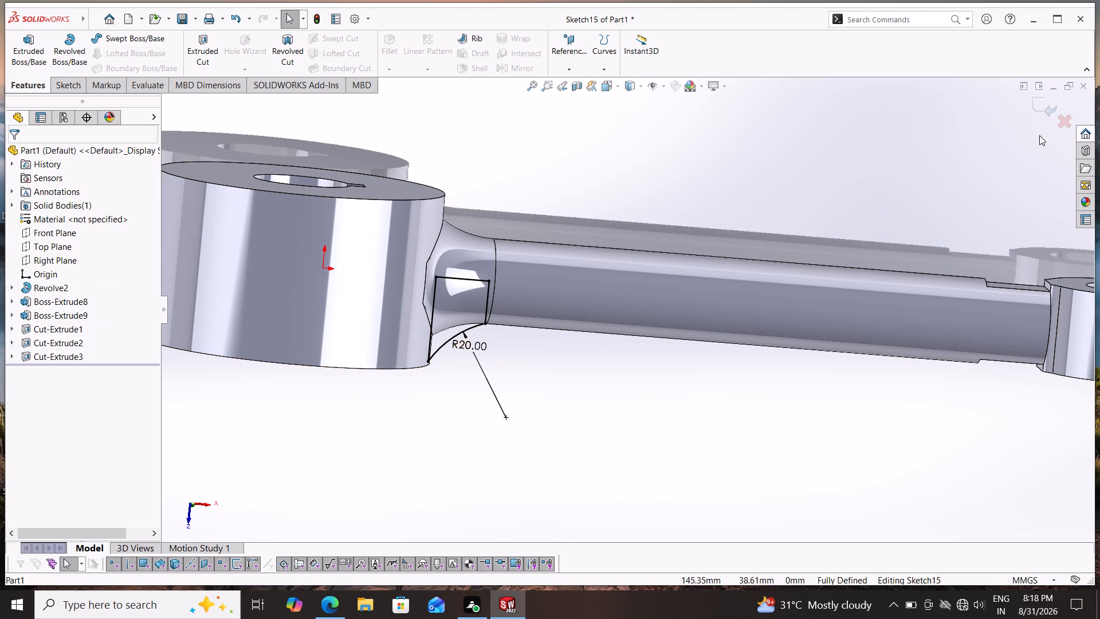
pyautogui.click(1043, 104)
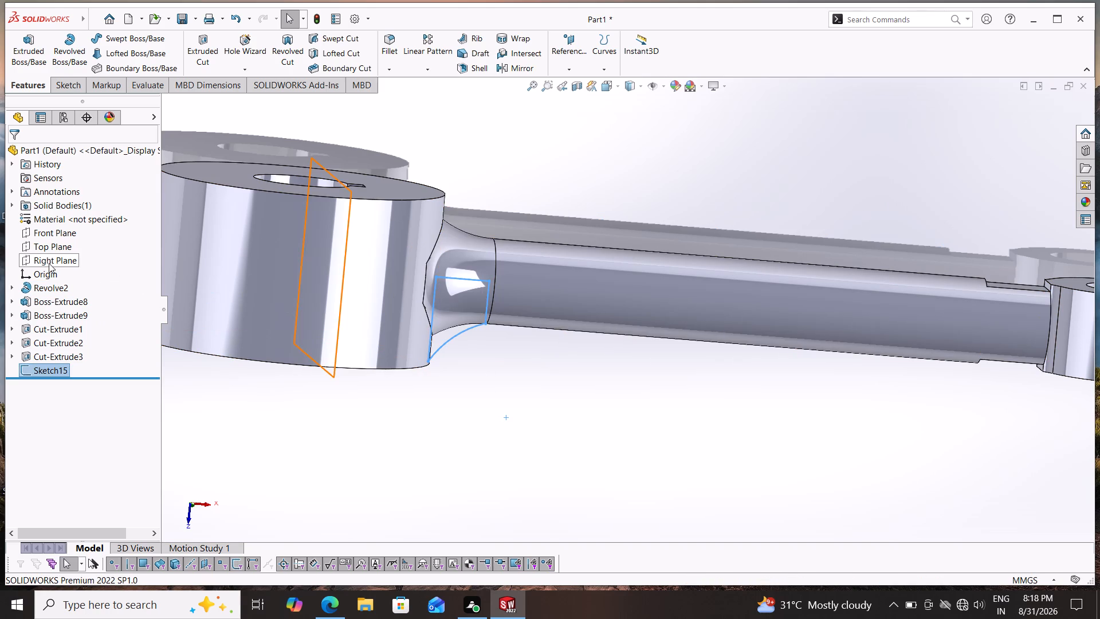
# In the sketch of the arm's Revolve2 feature, delete the hub-side 25 mm radius arc and the 20 mm radius transition arc.
pyautogui.rightClick(36, 285)
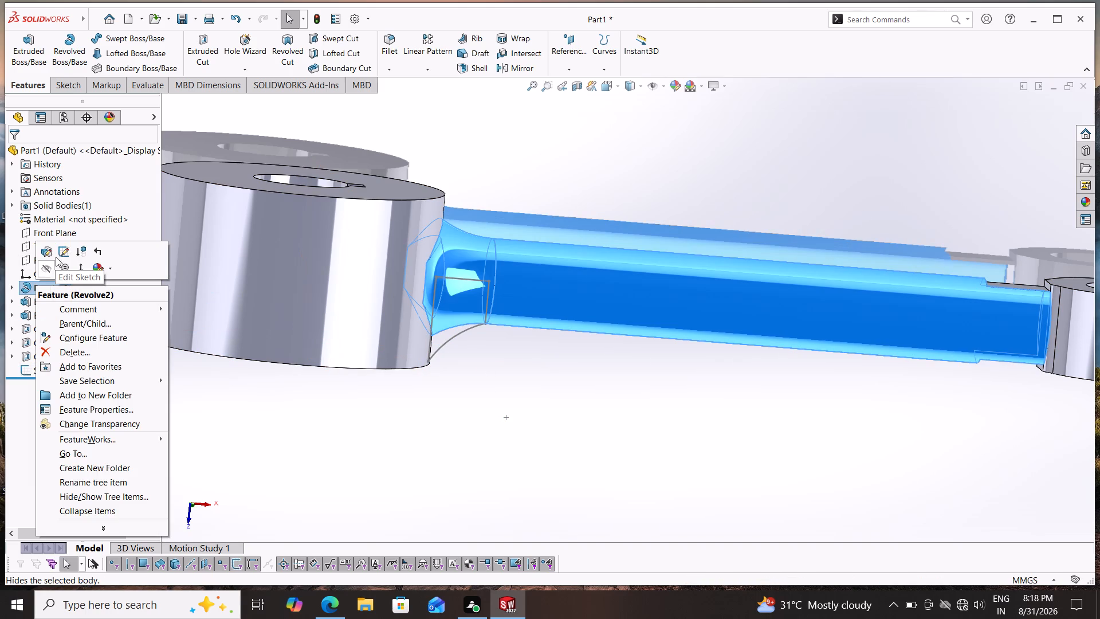
pyautogui.click(62, 252)
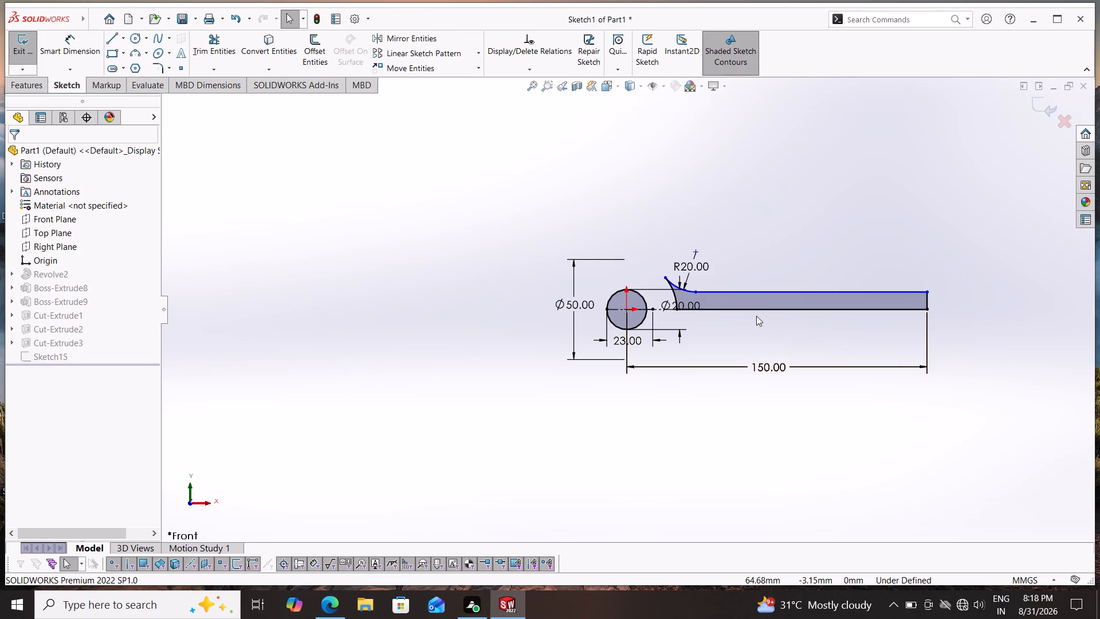
pyautogui.scroll(-5, 726, 295)
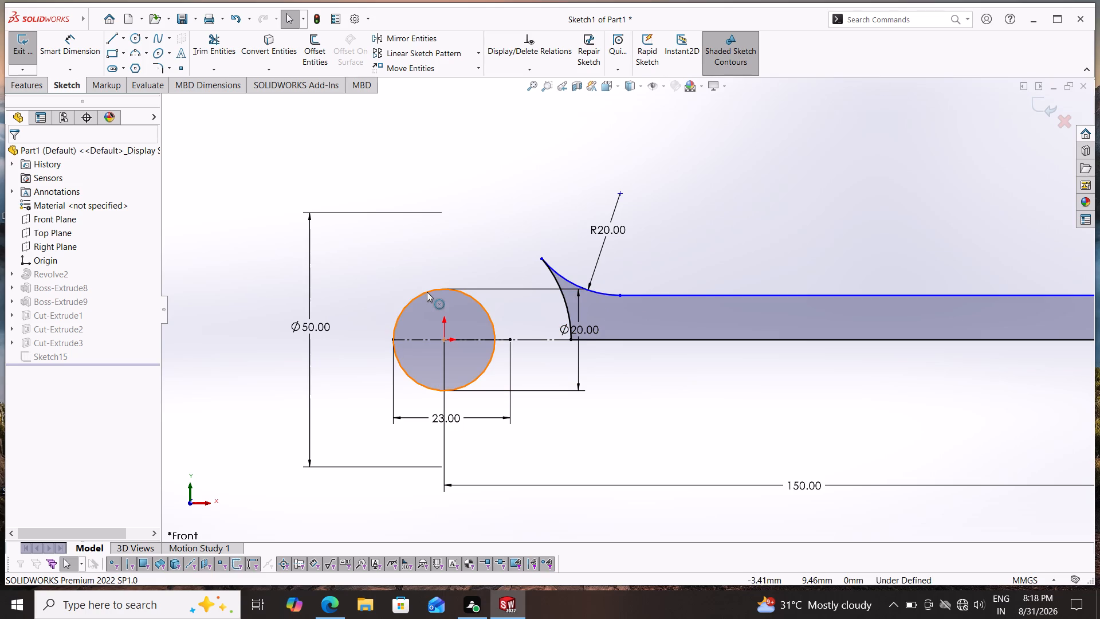
pyautogui.click(564, 303)
pyautogui.press('Delete')
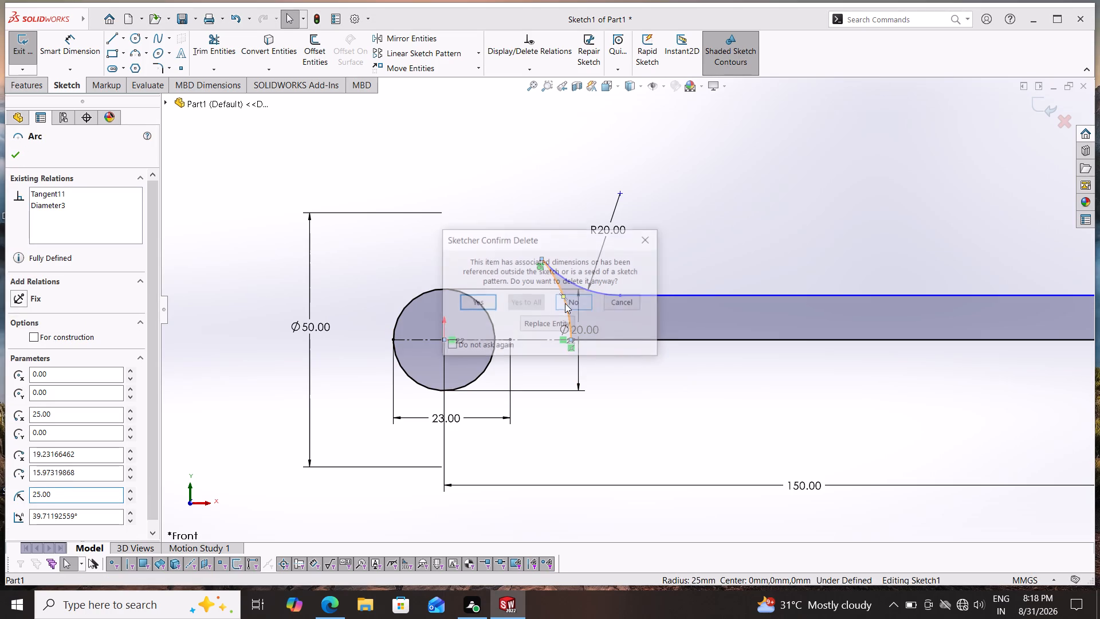
pyautogui.click(477, 303)
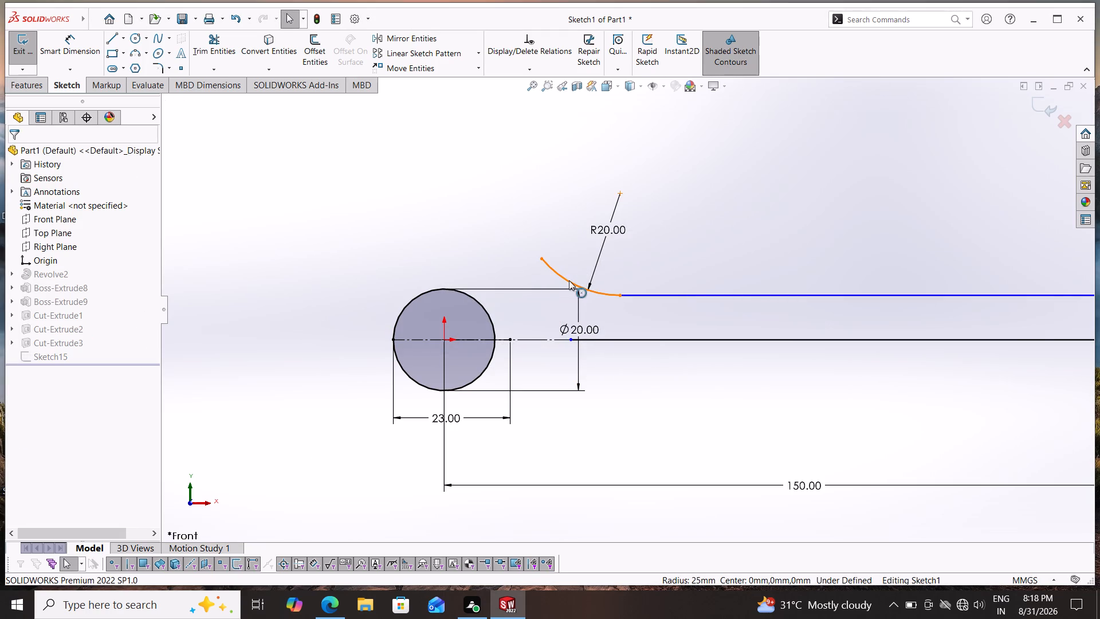
pyautogui.click(569, 280)
pyautogui.press('Delete')
pyautogui.click(472, 305)
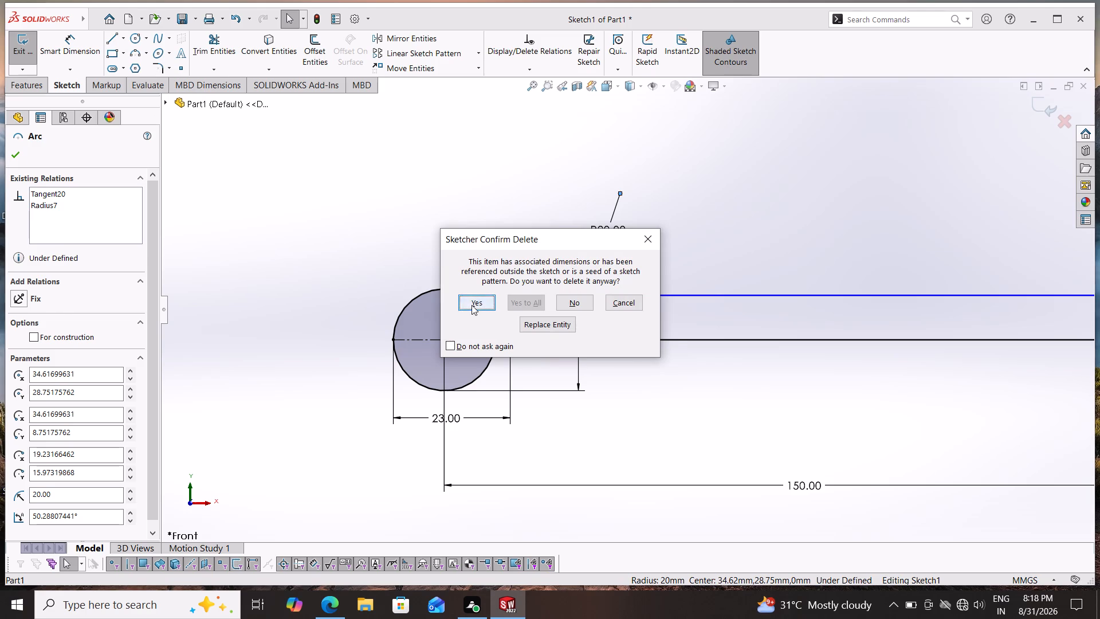
# Draw a vertical line from the hub-side end of the arm's upper edge down to the arm's centre line.
pyautogui.click(111, 36)
pyautogui.click(619, 296)
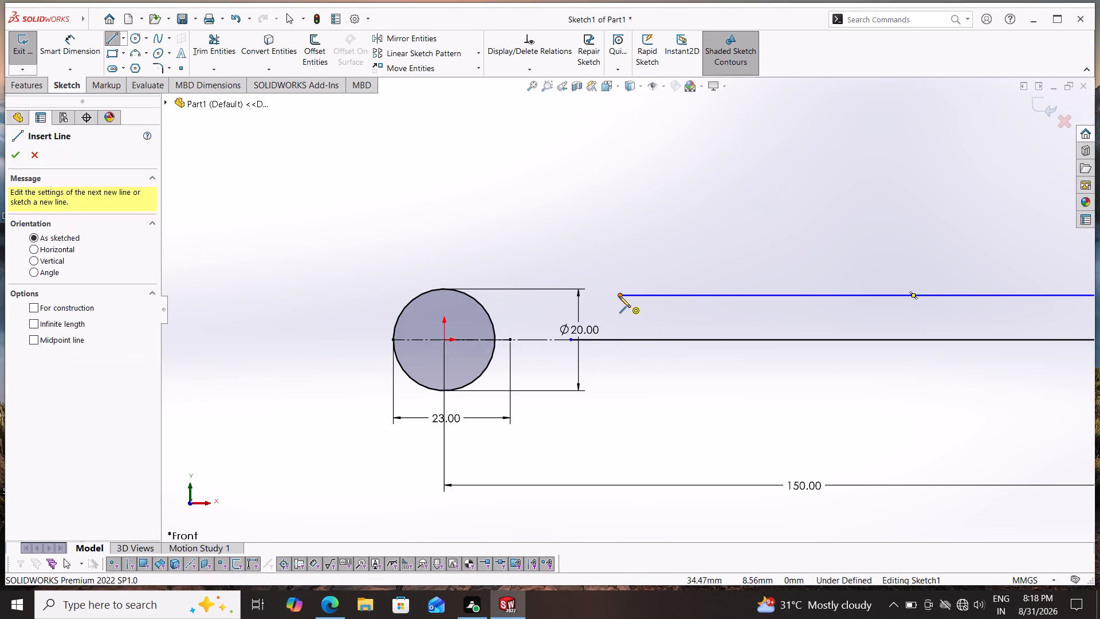
pyautogui.click(619, 341)
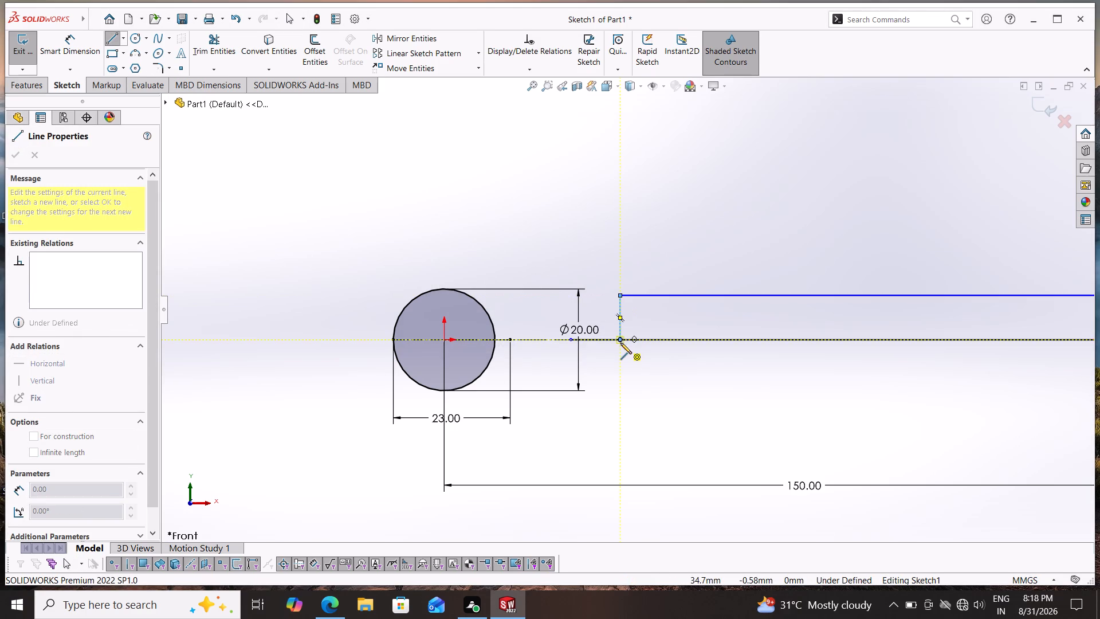
pyautogui.press('Escape')
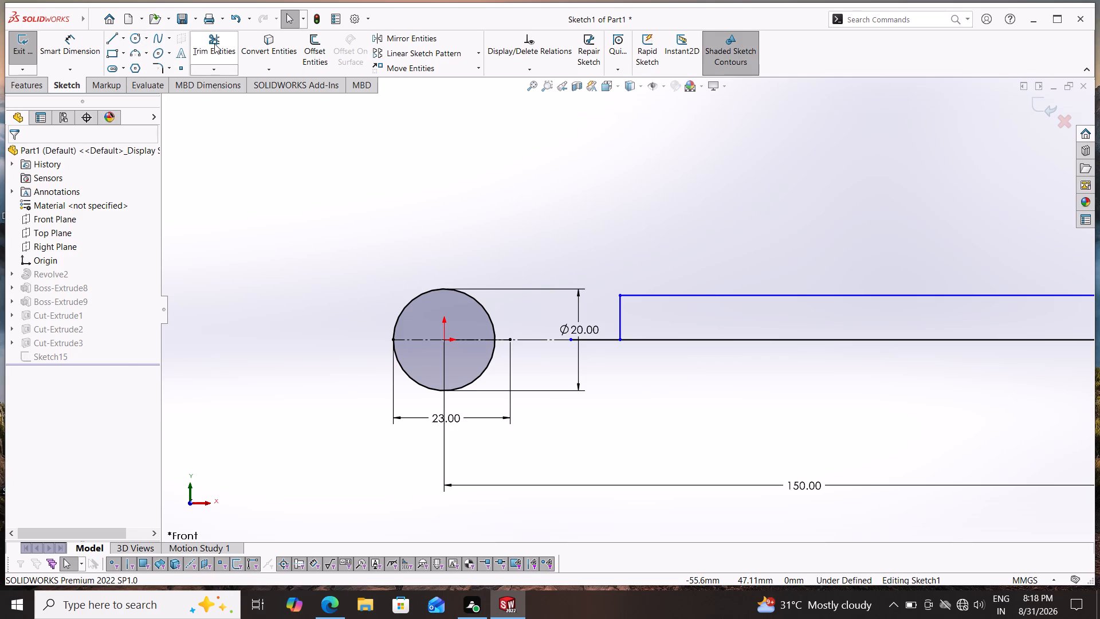
# Trim the centre-line segment beyond the new vertical line toward the hub, and exit the sketch, continuing the rebuild despite errors.
pyautogui.click(214, 44)
pyautogui.moveTo(602, 361); pyautogui.dragTo(602, 325)
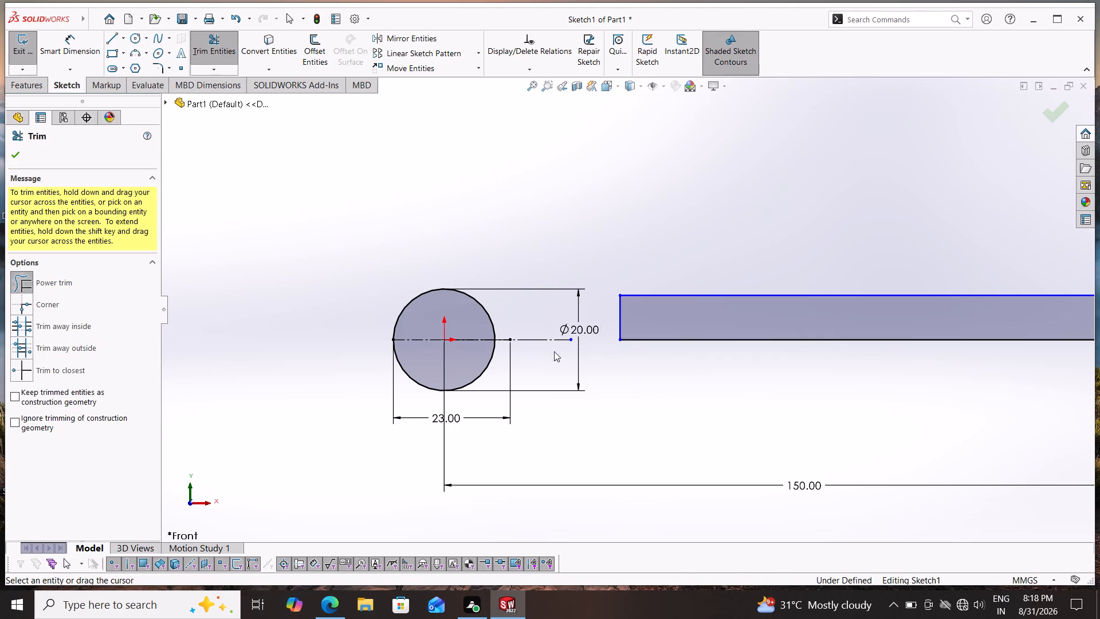
pyautogui.click(14, 154)
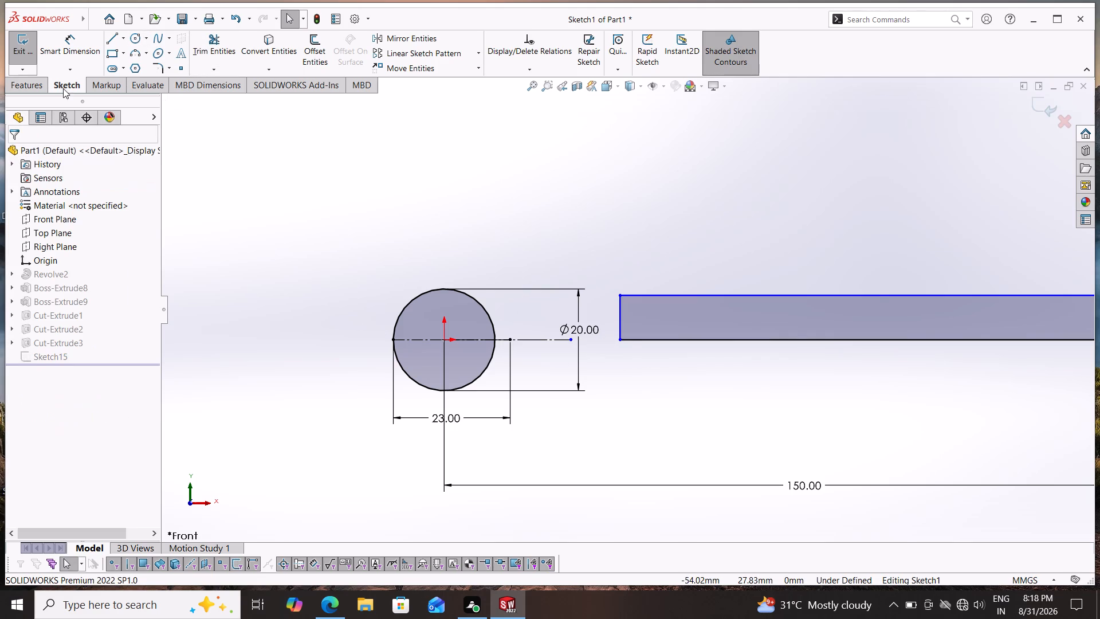
pyautogui.click(1036, 107)
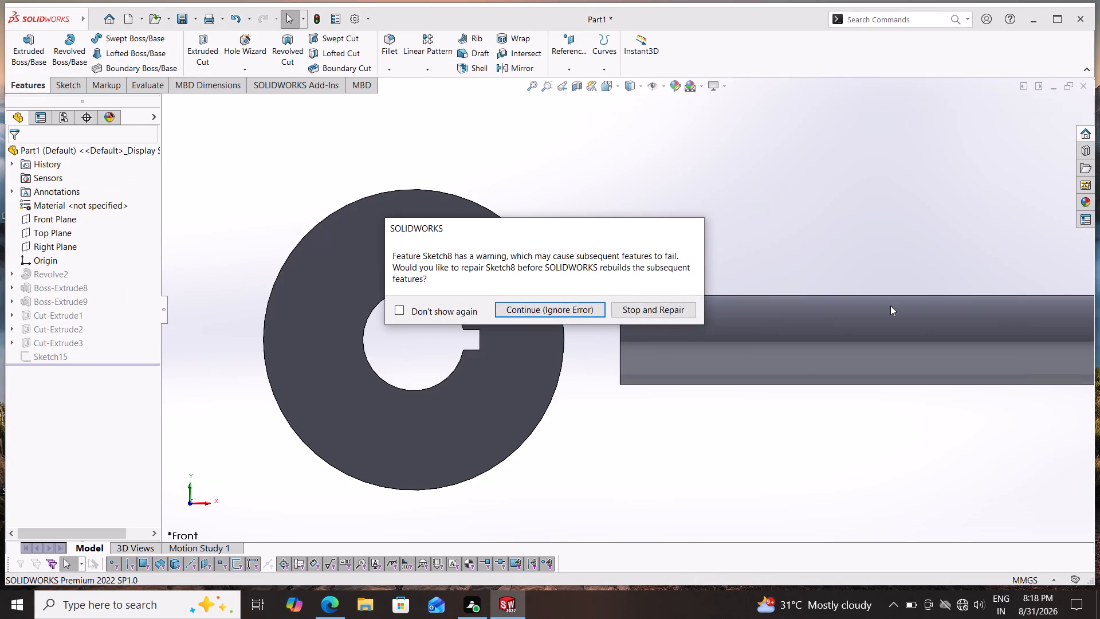
pyautogui.click(523, 311)
pyautogui.click(411, 241)
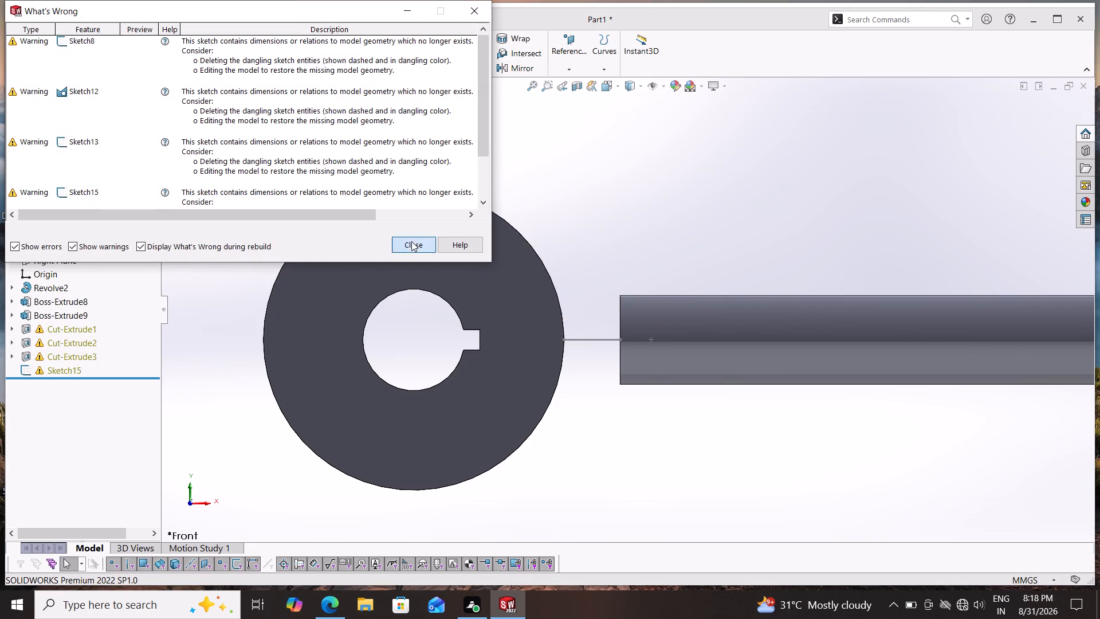
# Examine the rebuilt lever from several angles, checking the hub end of the arm and the cuts near the ring boss.
pyautogui.scroll(4, 747, 295)
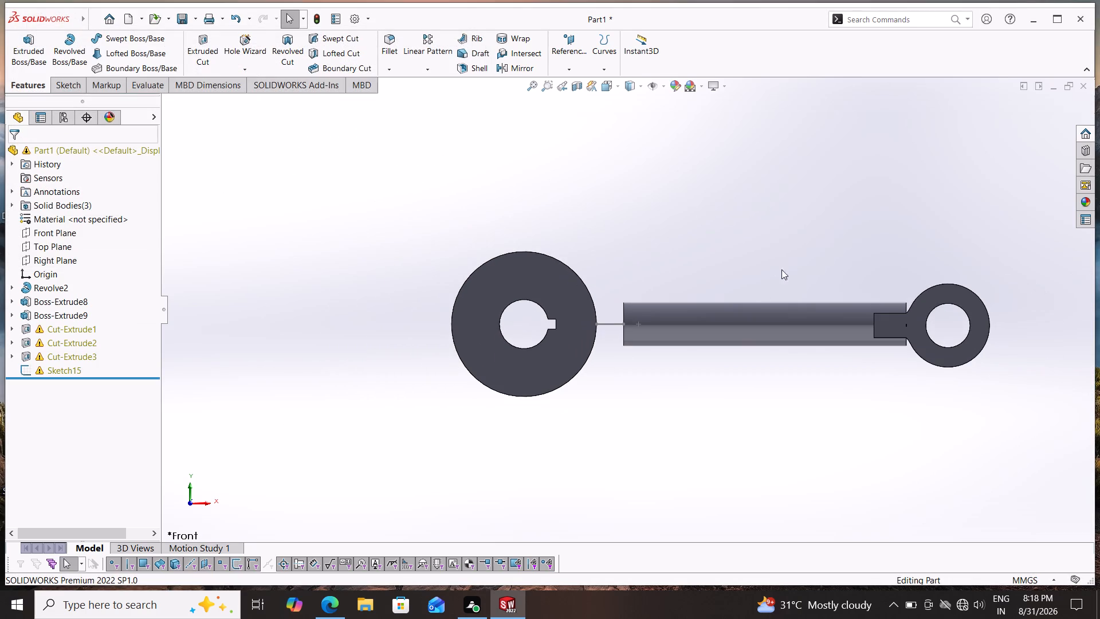
pyautogui.moveTo(842, 246); pyautogui.dragTo(846, 272, button='middle')
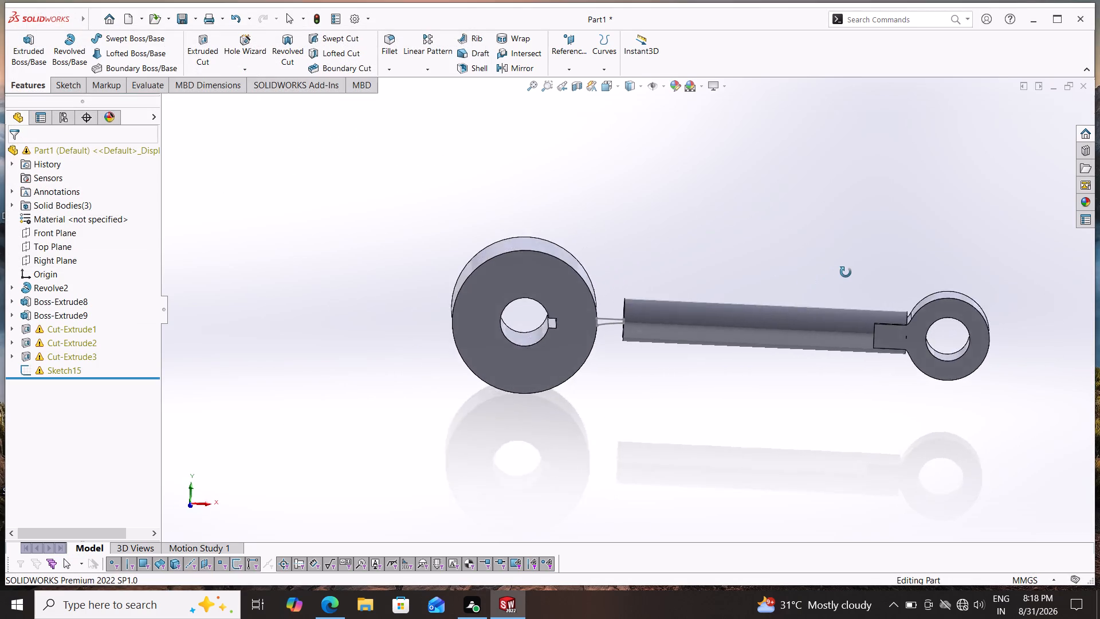
pyautogui.moveTo(846, 272); pyautogui.dragTo(828, 234, button='middle')
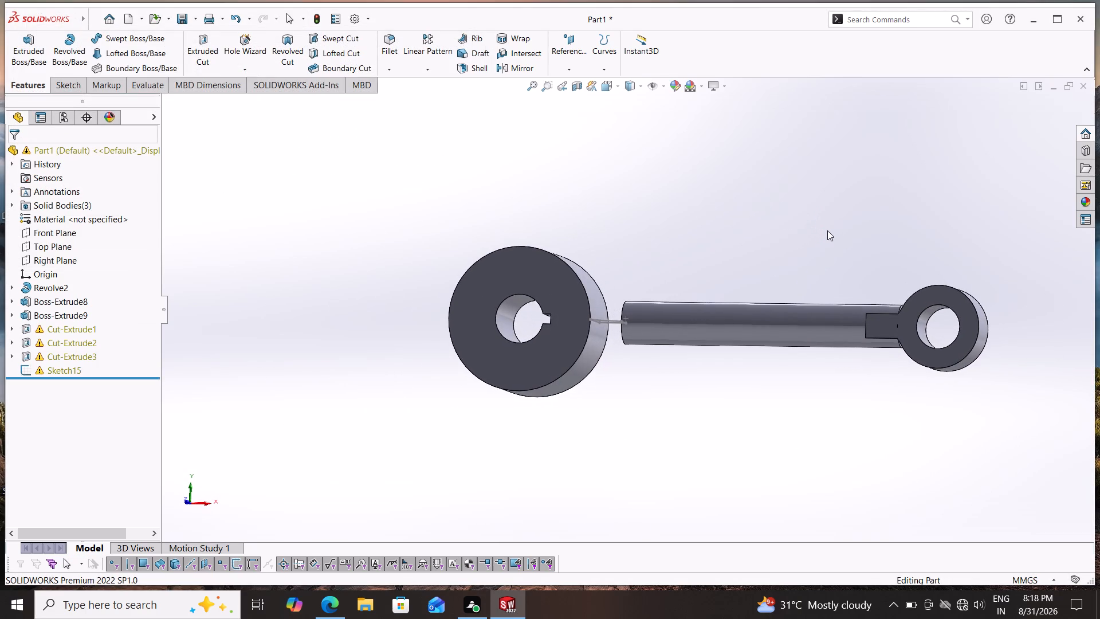
pyautogui.click(53, 328)
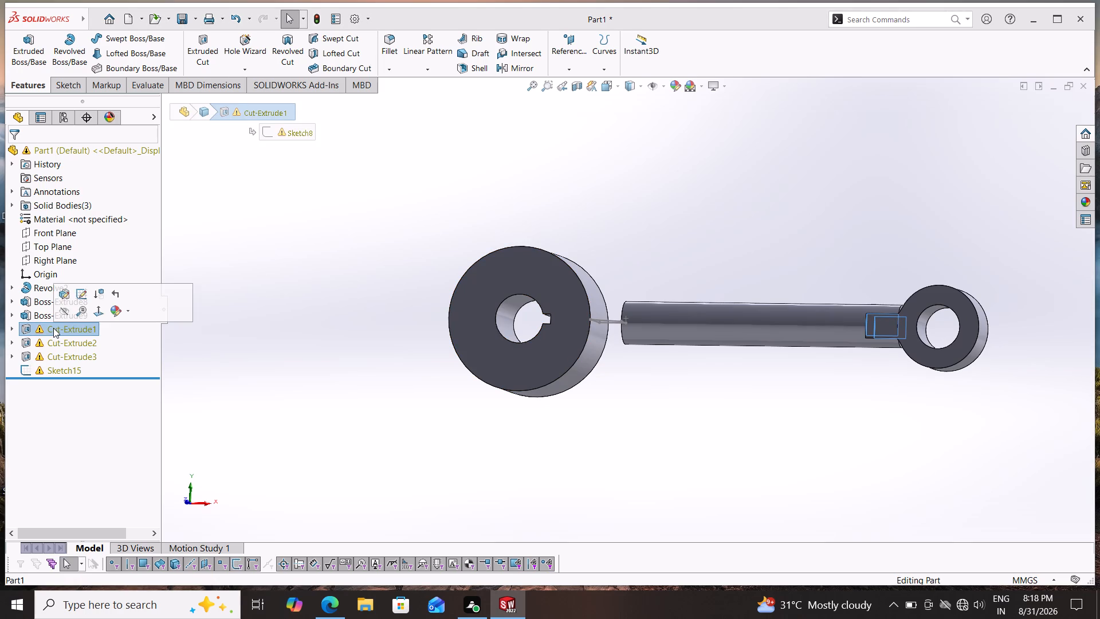
pyautogui.press('Escape')
pyautogui.moveTo(927, 417); pyautogui.dragTo(927, 271, button='middle')
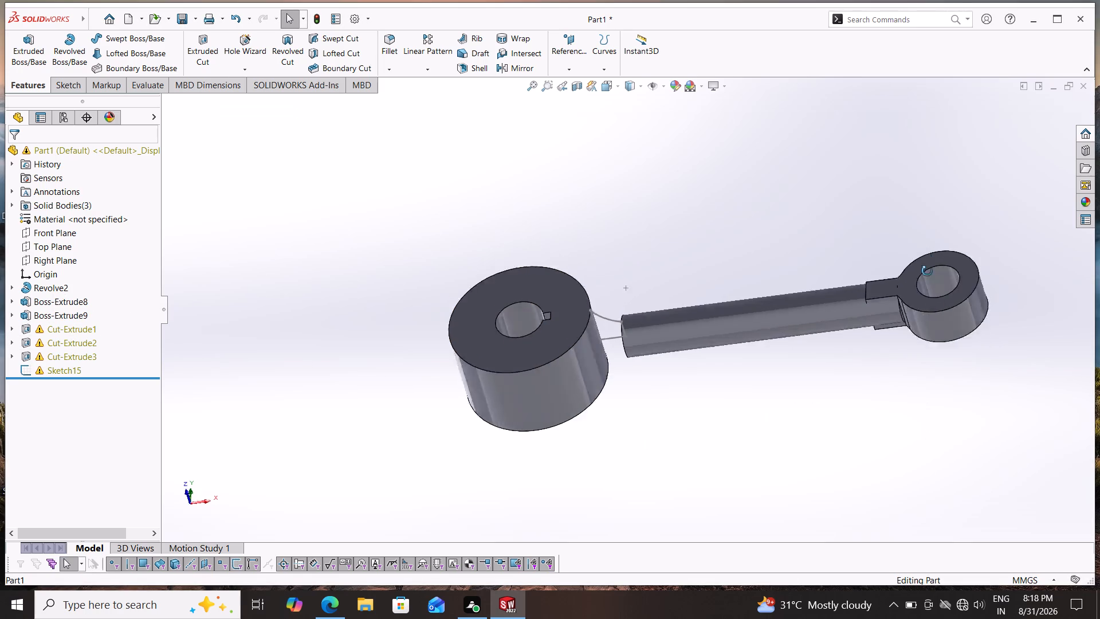
pyautogui.moveTo(927, 271); pyautogui.dragTo(932, 228, button='middle')
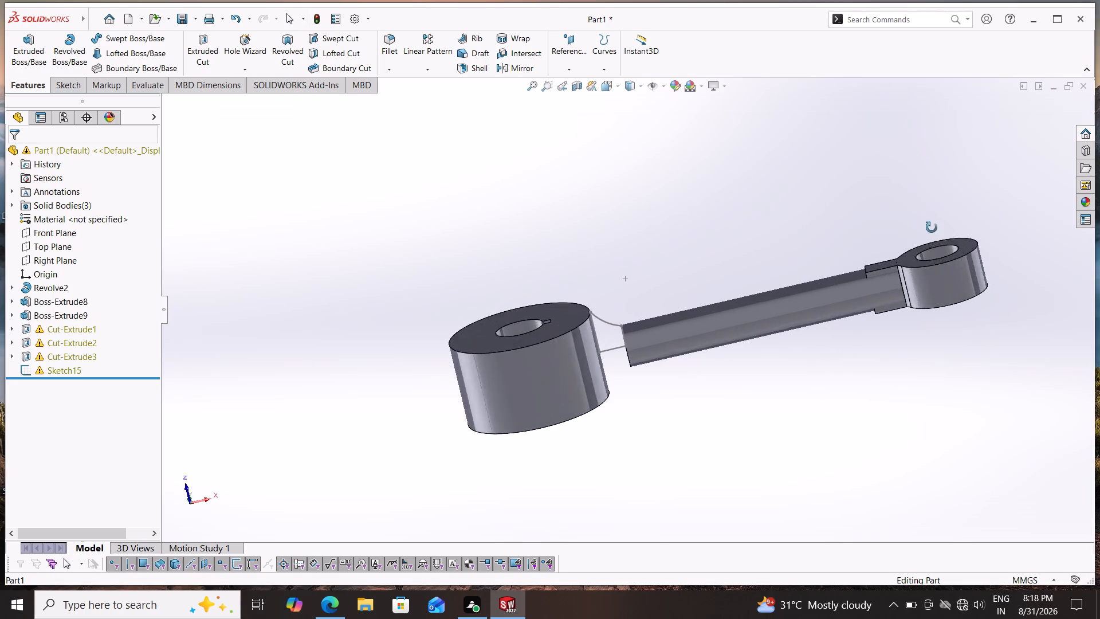
pyautogui.moveTo(932, 228); pyautogui.dragTo(954, 426, button='middle')
pyautogui.moveTo(752, 167); pyautogui.dragTo(752, 195, button='middle')
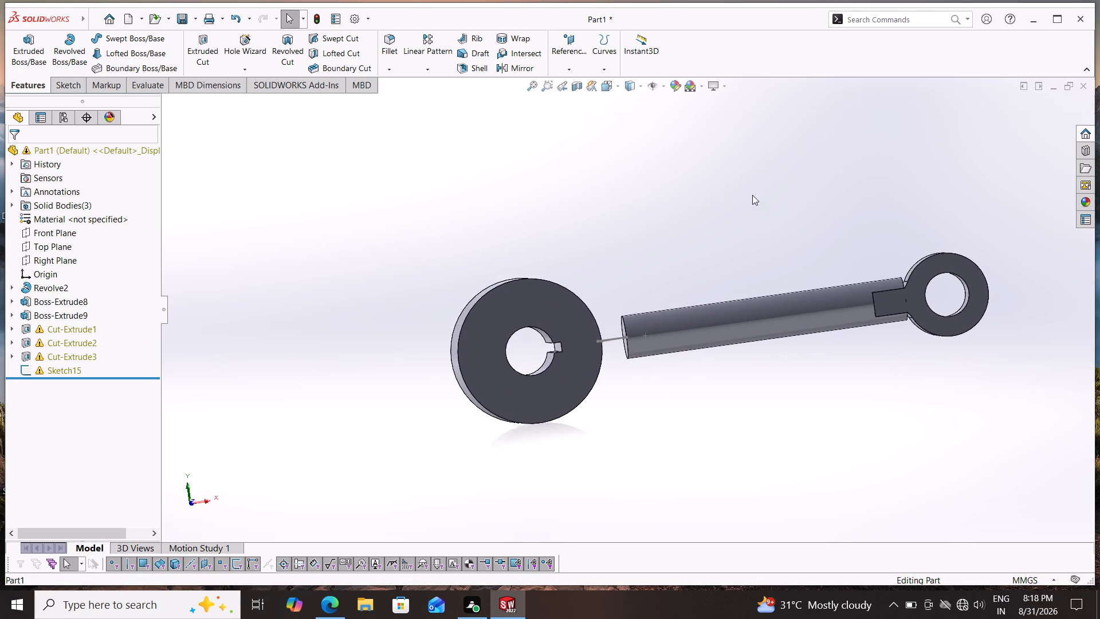
pyautogui.moveTo(752, 195); pyautogui.dragTo(755, 306, button='middle')
# Delete the Cut-Extrude1 feature at the arm's ring-boss end together with its sketch, Sketch8, ignoring rebuild errors.
pyautogui.rightClick(67, 334)
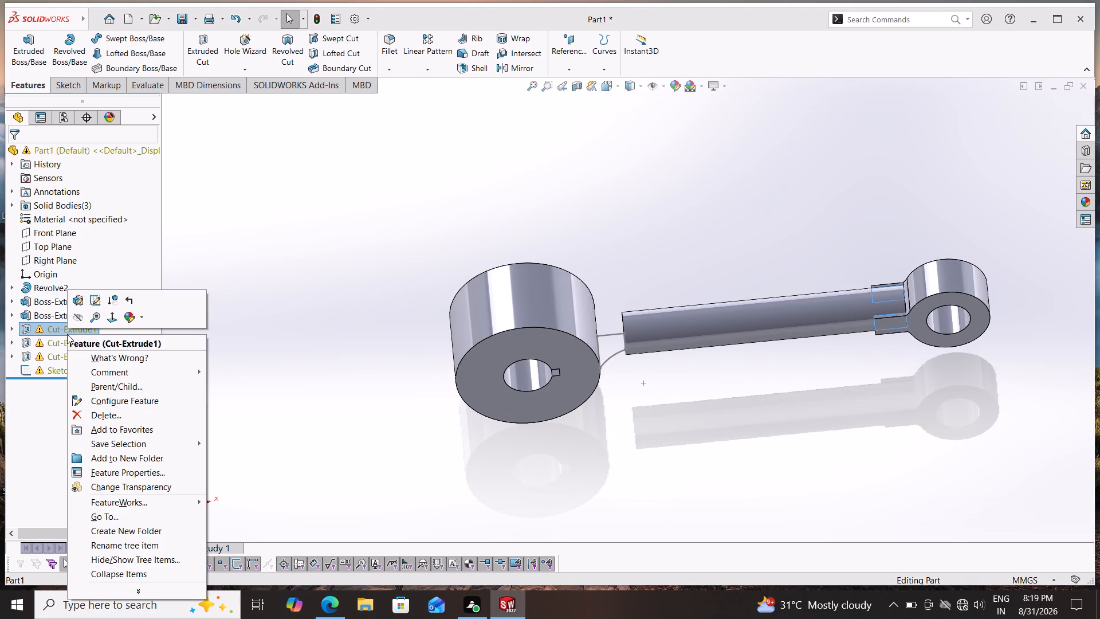
pyautogui.click(84, 415)
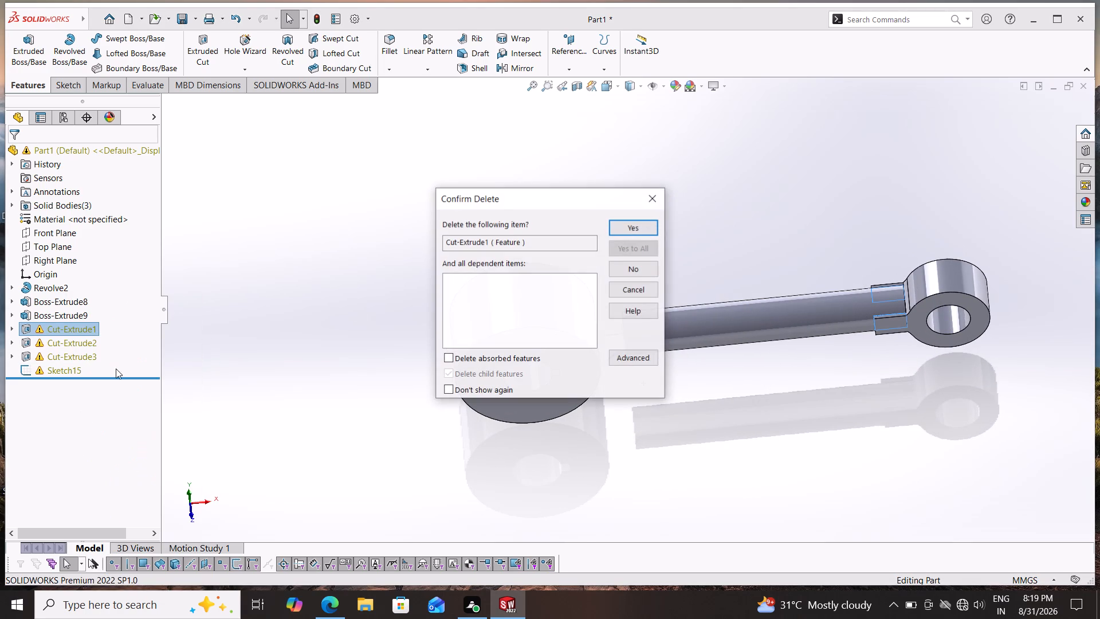
pyautogui.click(642, 229)
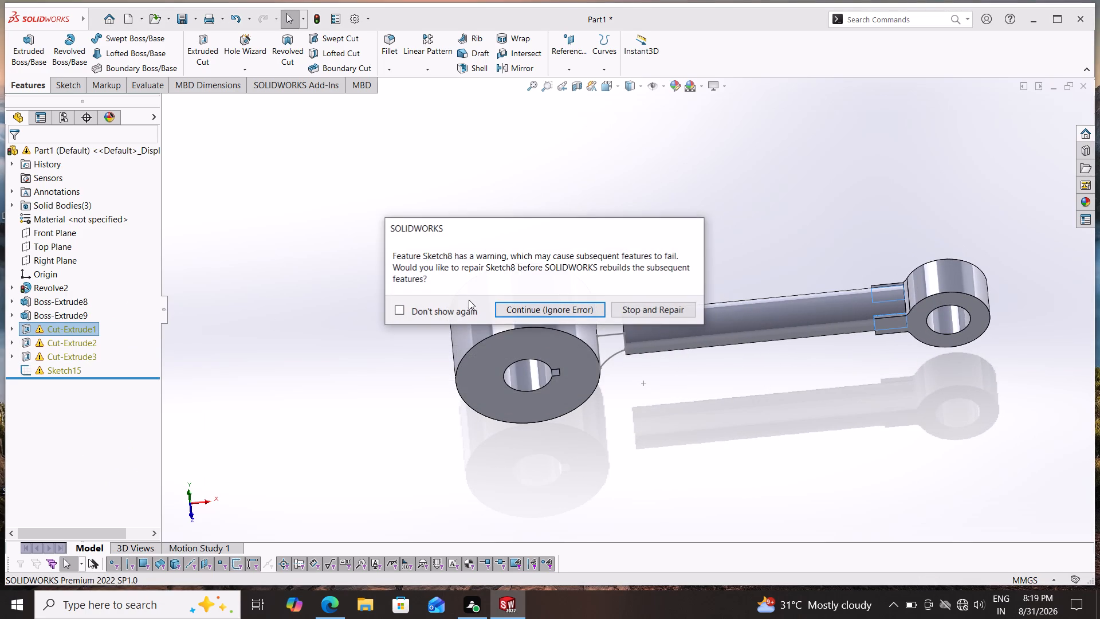
pyautogui.click(541, 308)
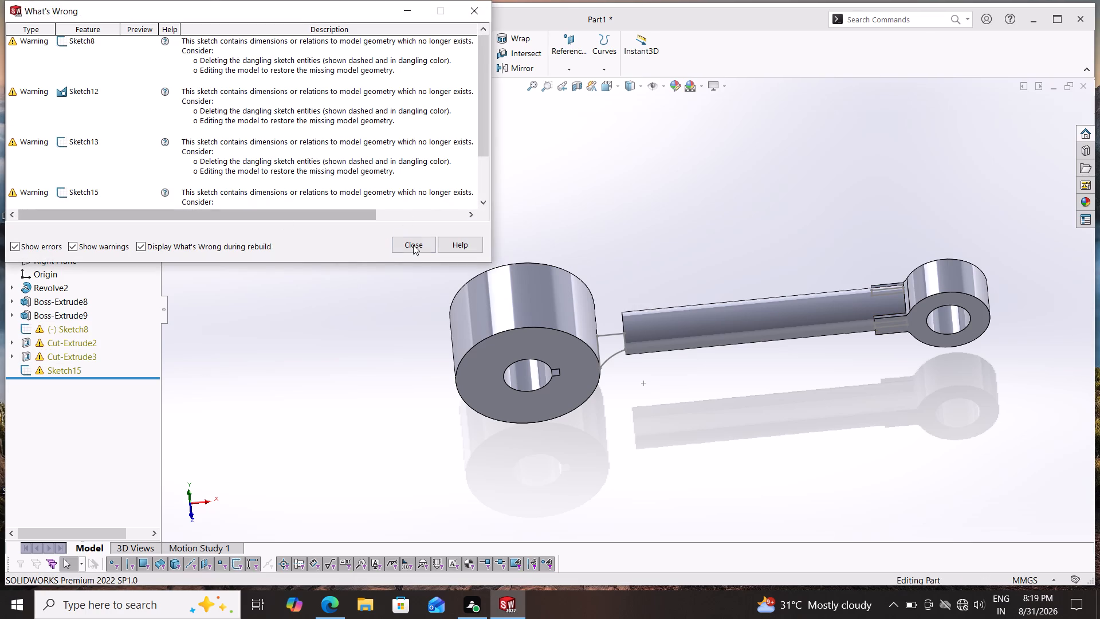
pyautogui.click(416, 244)
pyautogui.rightClick(65, 331)
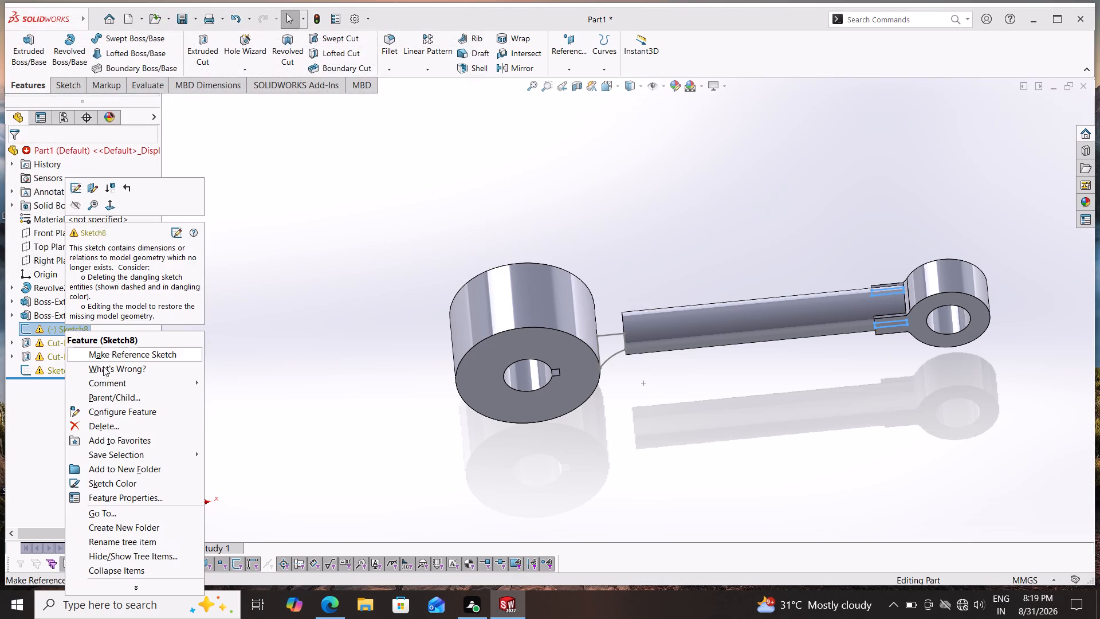
pyautogui.click(121, 428)
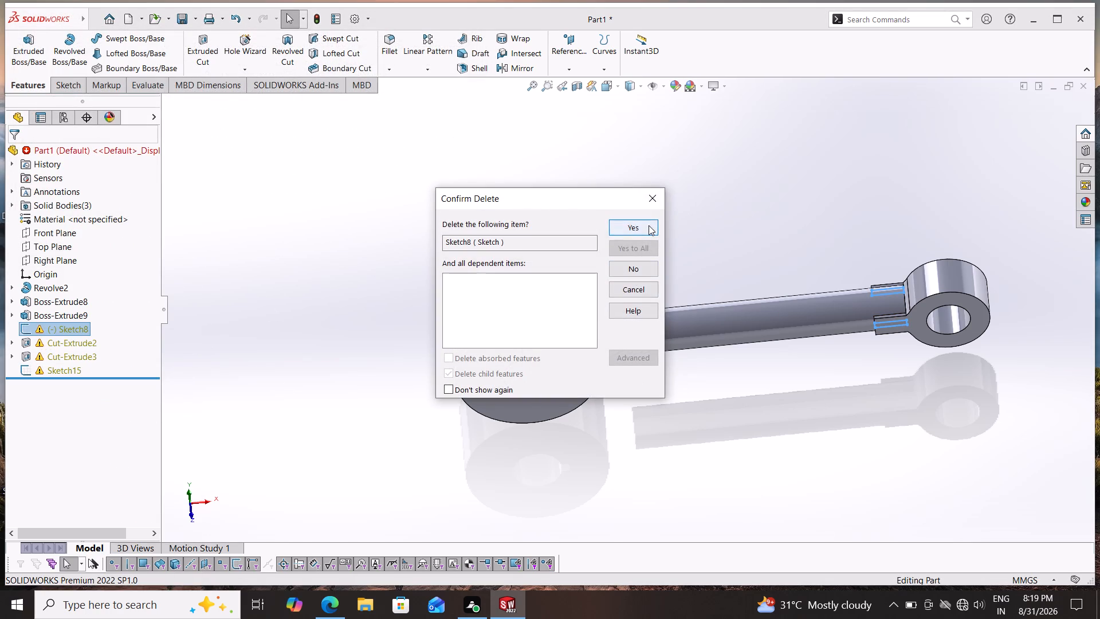
pyautogui.click(649, 225)
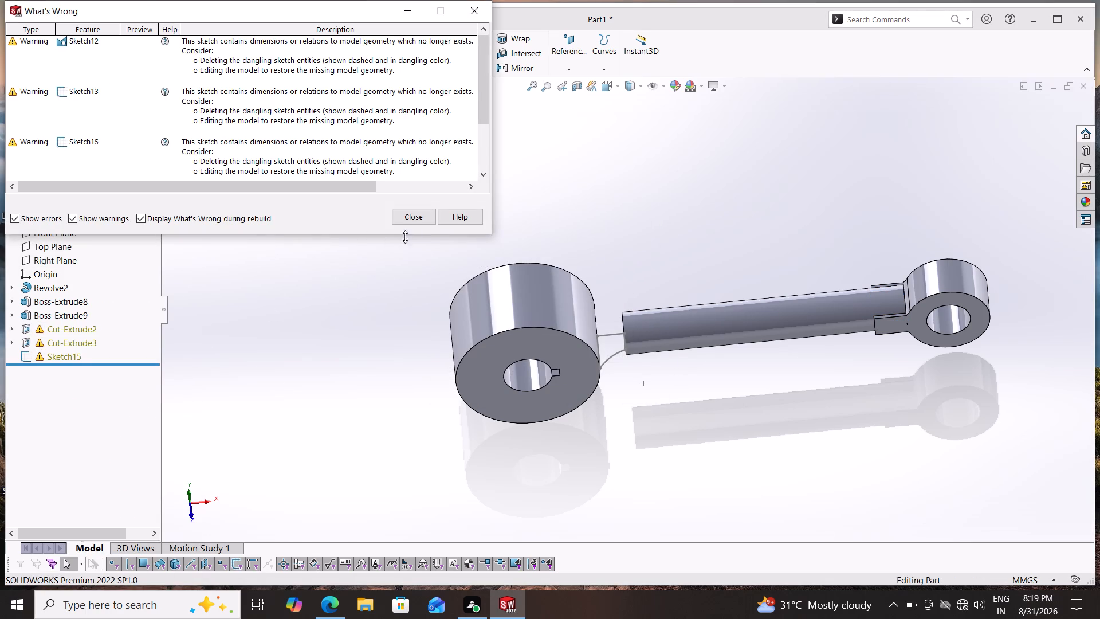
# Delete the Cut-Extrude2 feature at the arm's ring-boss end while keeping its sketch, ignoring rebuild errors.
pyautogui.click(415, 225)
pyautogui.click(415, 222)
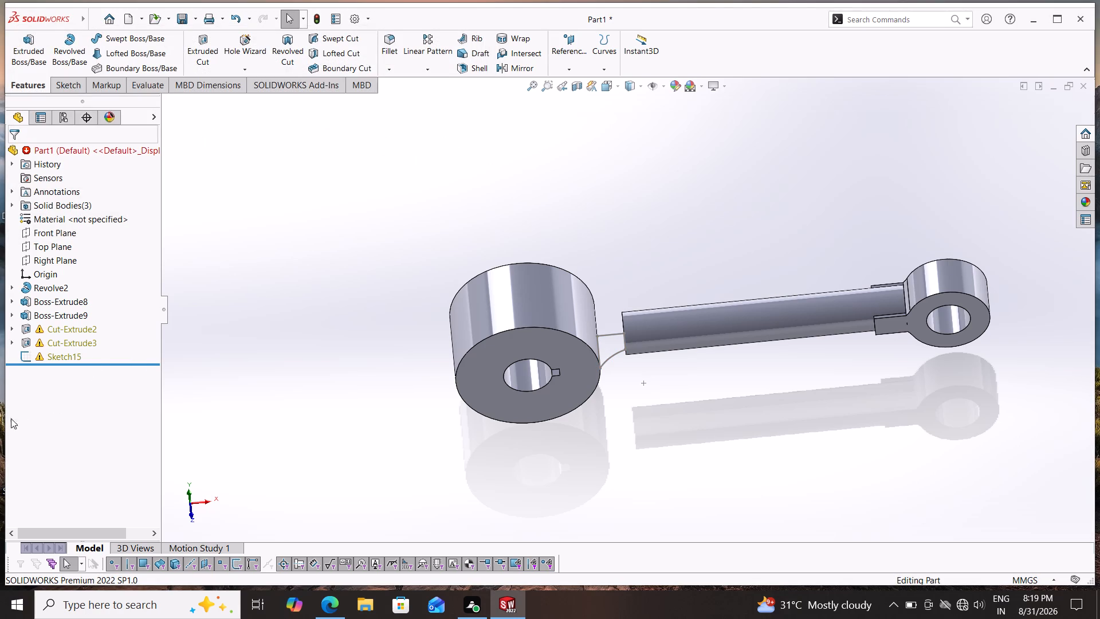
pyautogui.rightClick(52, 329)
pyautogui.click(92, 411)
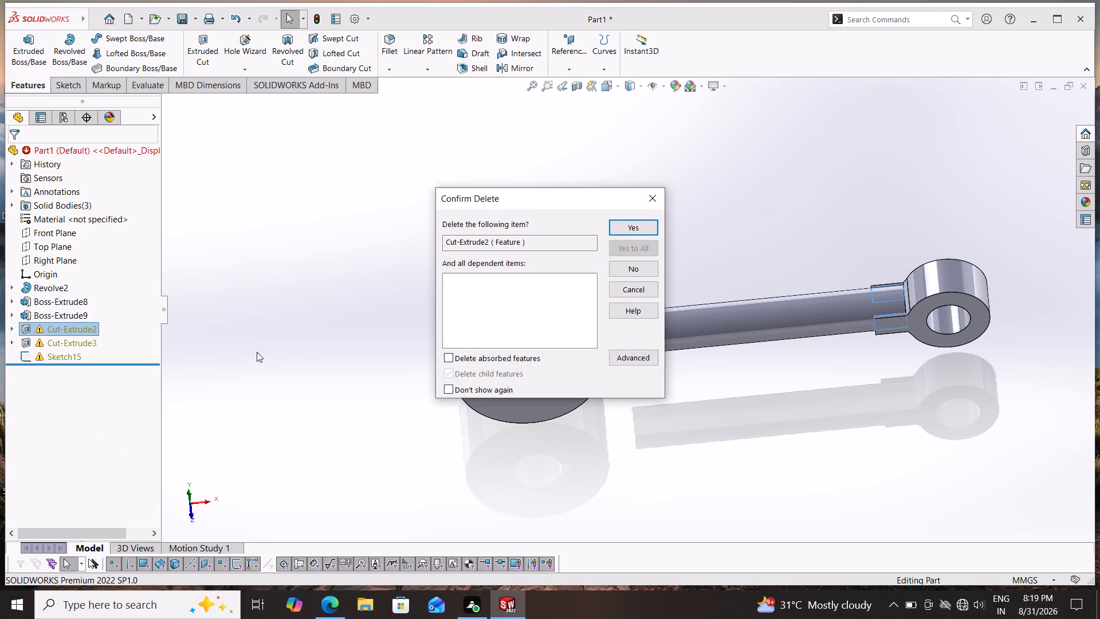
pyautogui.click(647, 223)
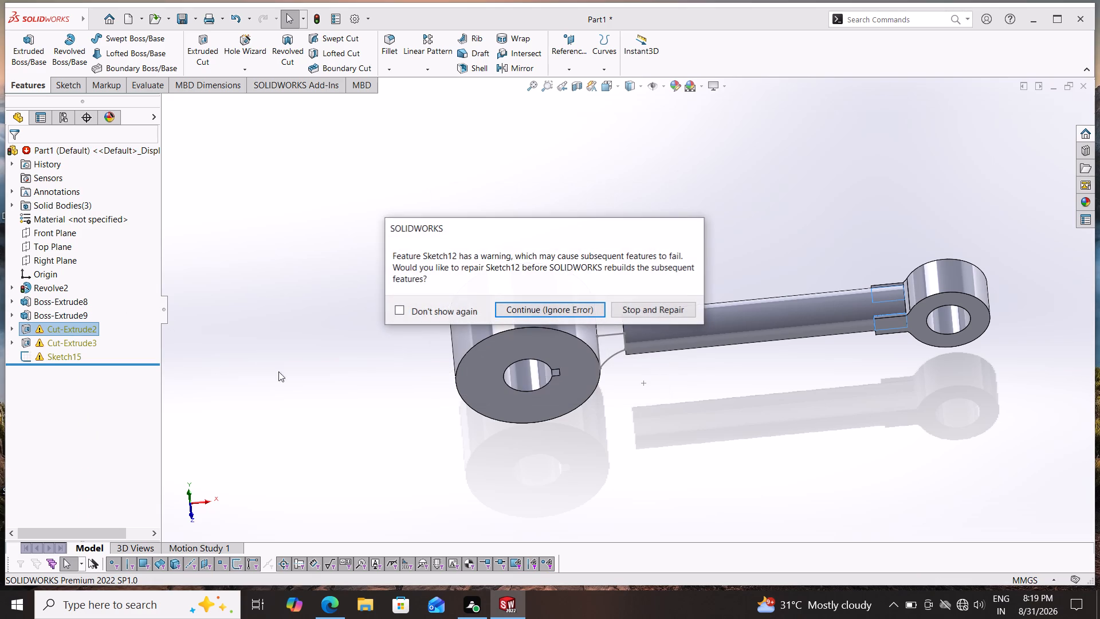
pyautogui.click(577, 309)
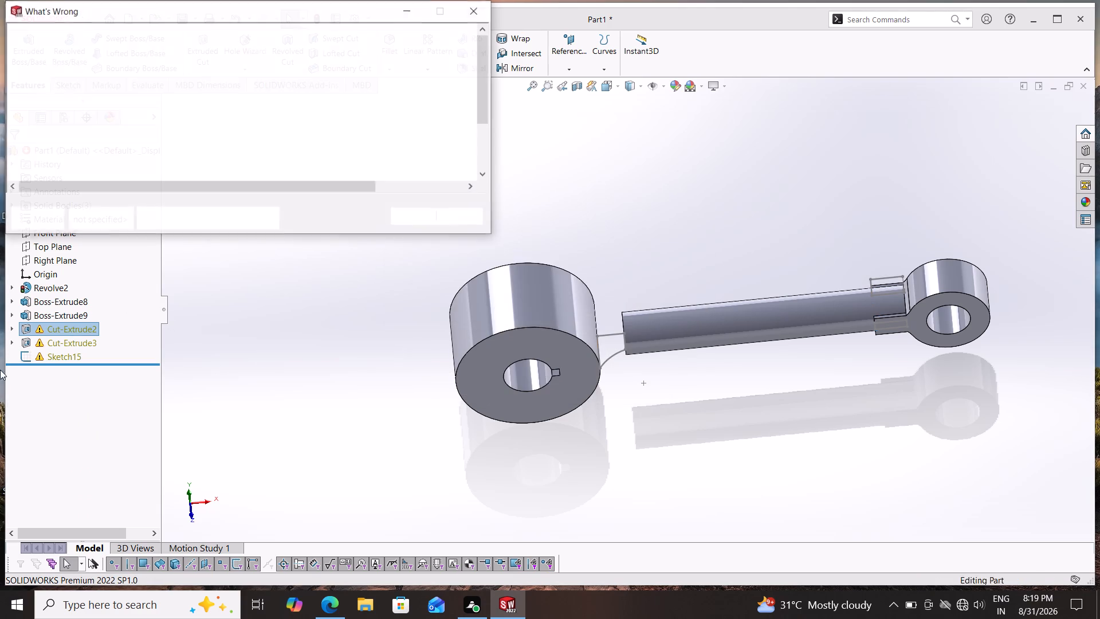
pyautogui.click(396, 217)
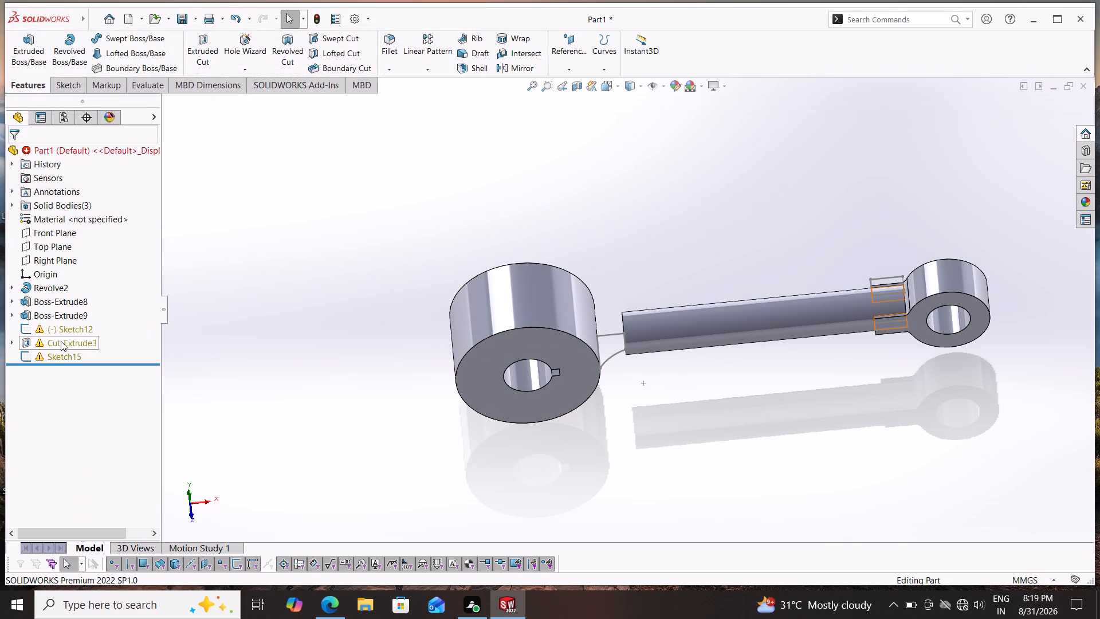
# Delete the Cut-Extrude3 feature at the arm's ring-boss end while keeping its sketch, ignoring rebuild errors.
pyautogui.rightClick(59, 344)
pyautogui.click(95, 422)
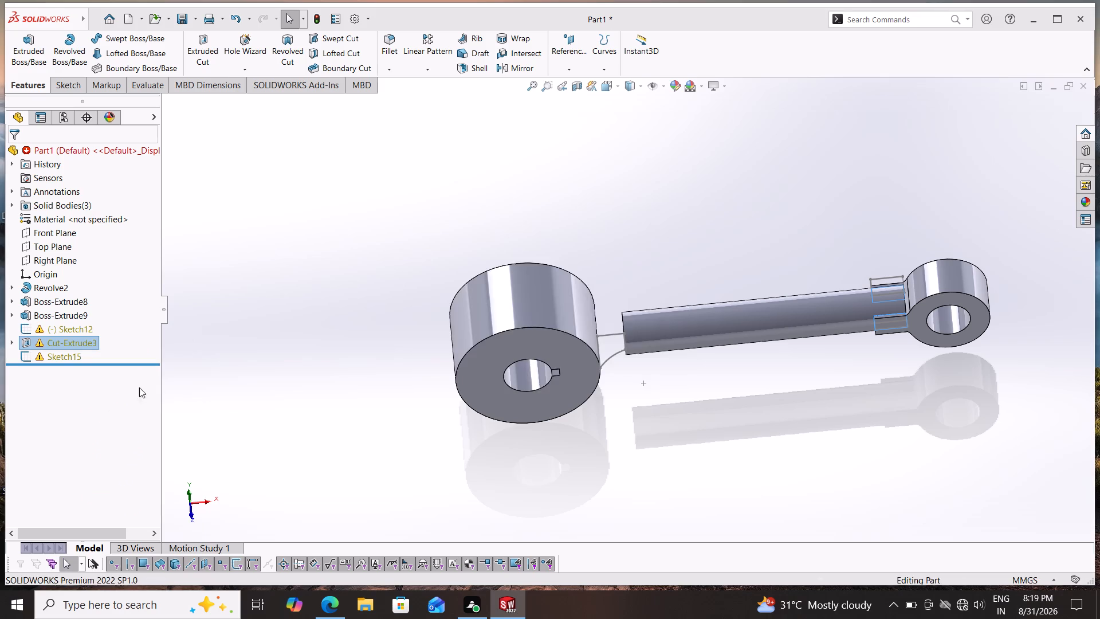
pyautogui.click(635, 226)
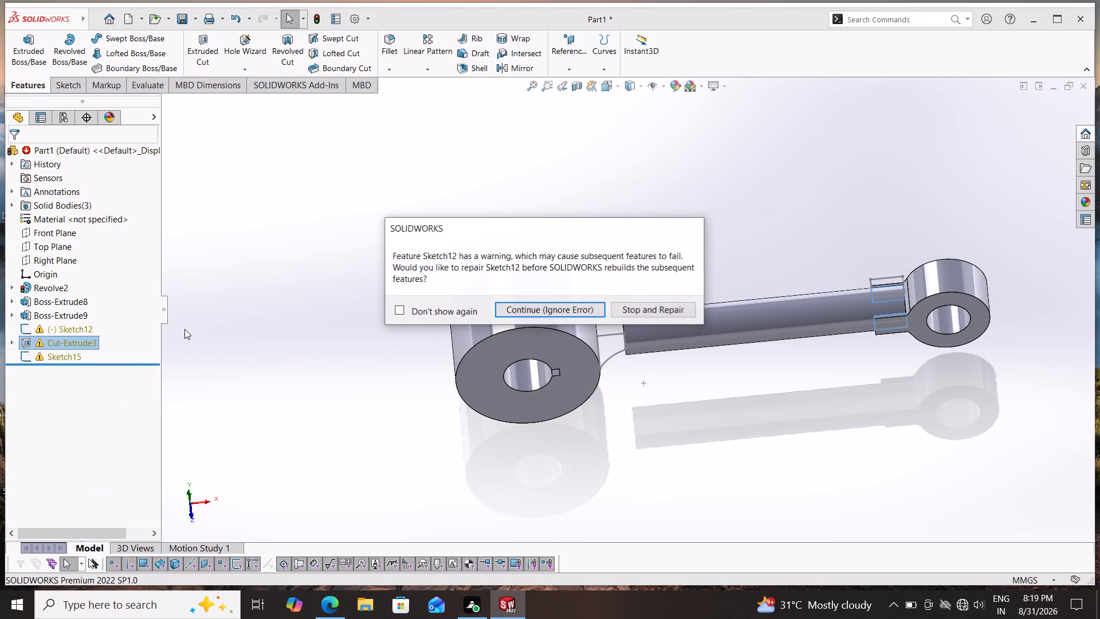
pyautogui.click(541, 311)
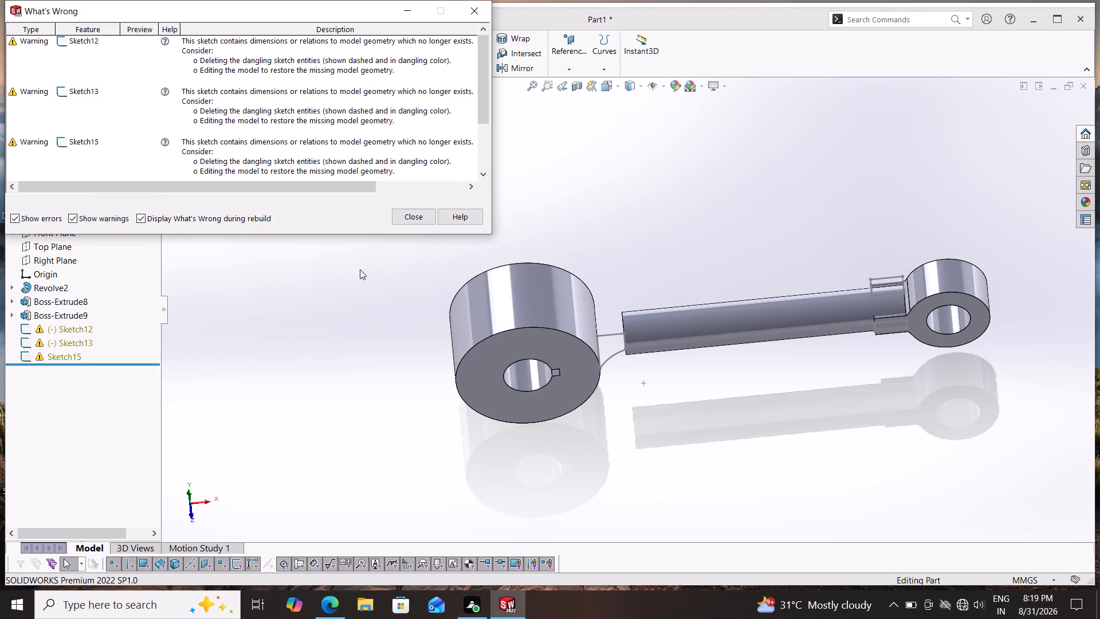
pyautogui.click(418, 216)
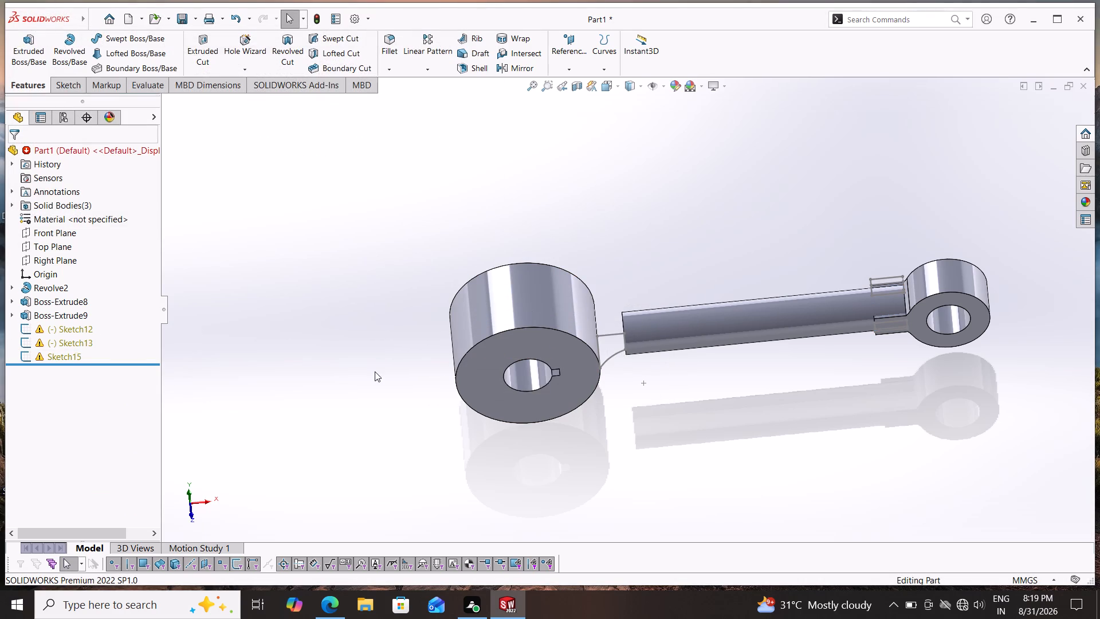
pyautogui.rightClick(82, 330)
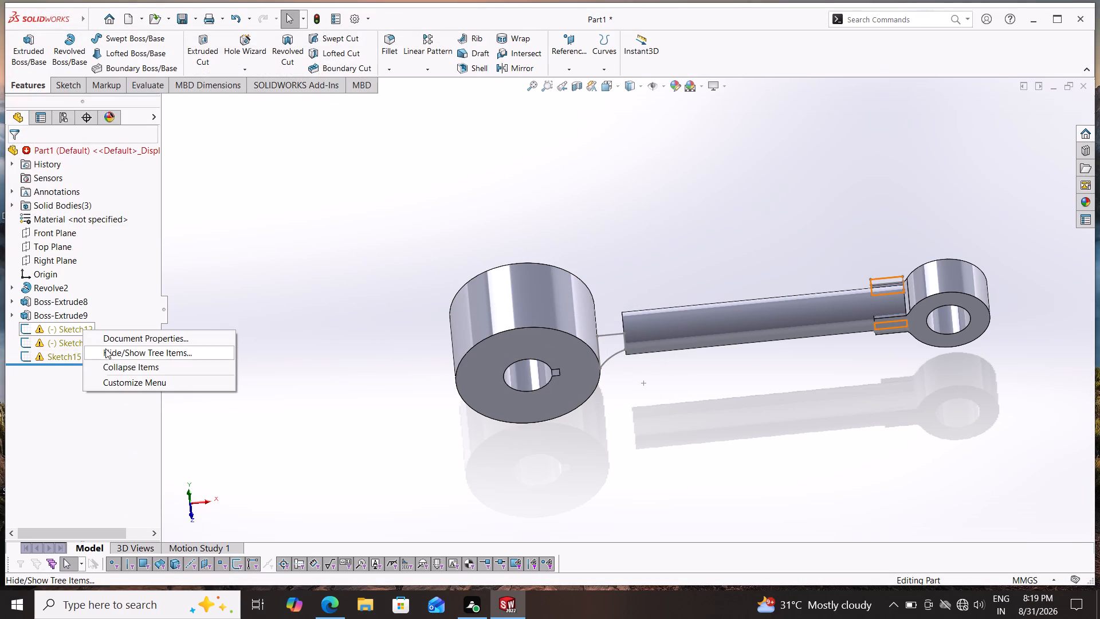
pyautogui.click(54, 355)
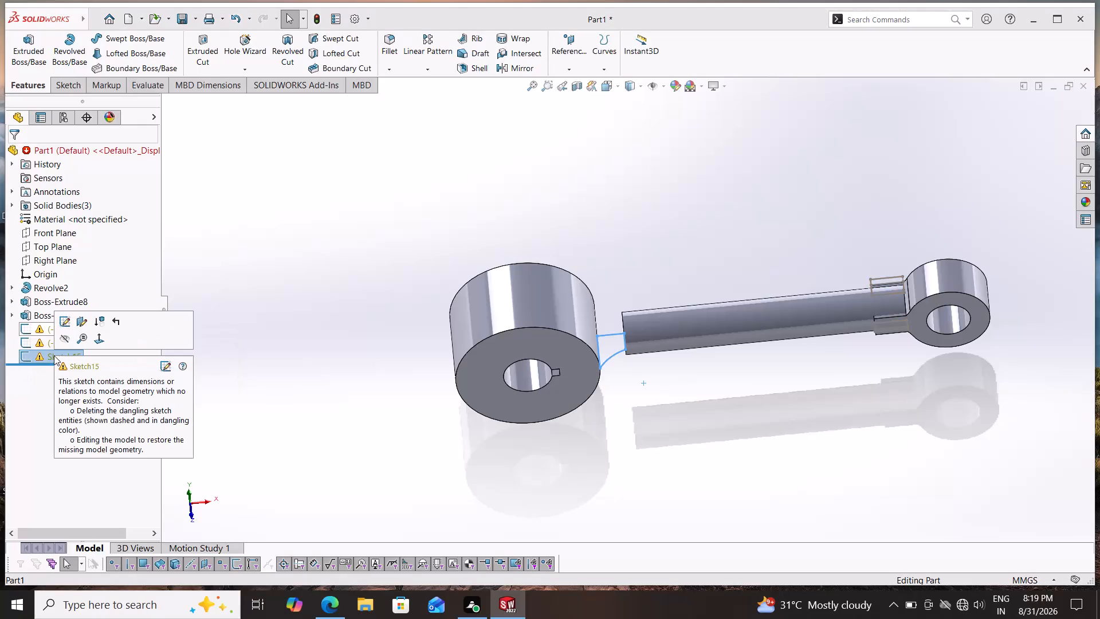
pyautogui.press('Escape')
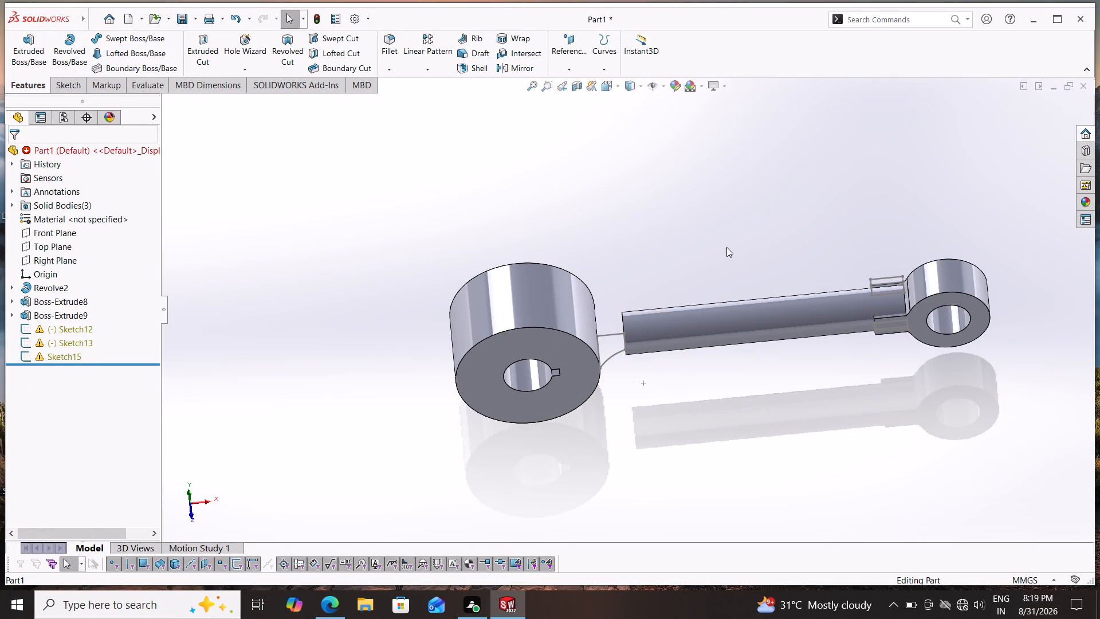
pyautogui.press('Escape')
# Edit Sketch12, delete all its rectangle lines at the arm's ring-boss end, and exit the sketch.
pyautogui.moveTo(742, 200); pyautogui.dragTo(667, 381, button='middle')
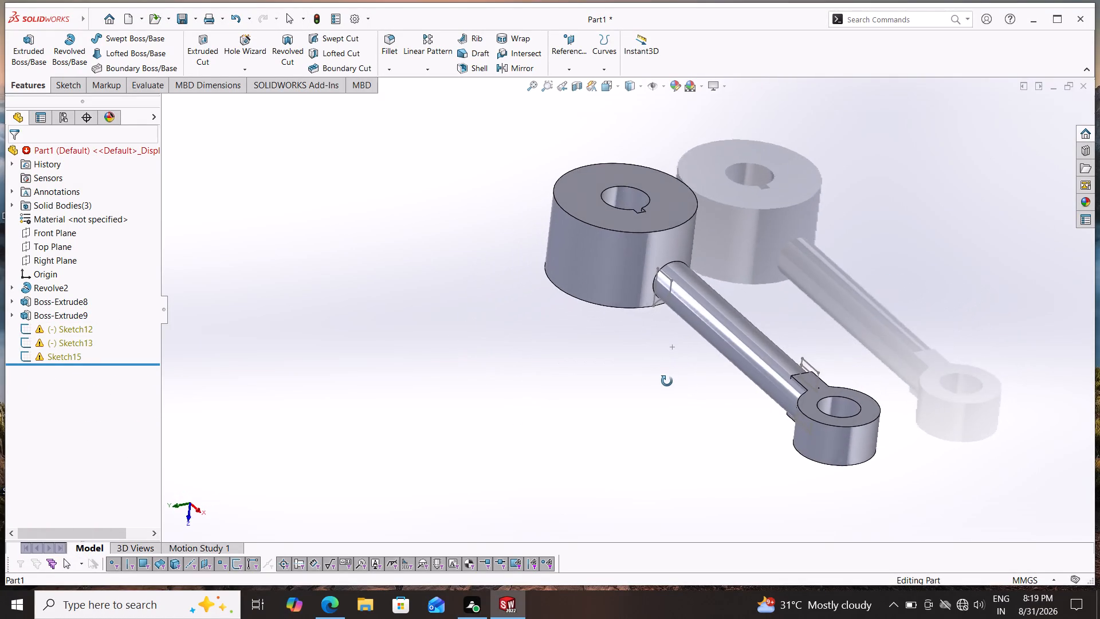
pyautogui.moveTo(667, 381); pyautogui.dragTo(756, 216, button='middle')
pyautogui.moveTo(727, 405); pyautogui.dragTo(737, 349, button='middle')
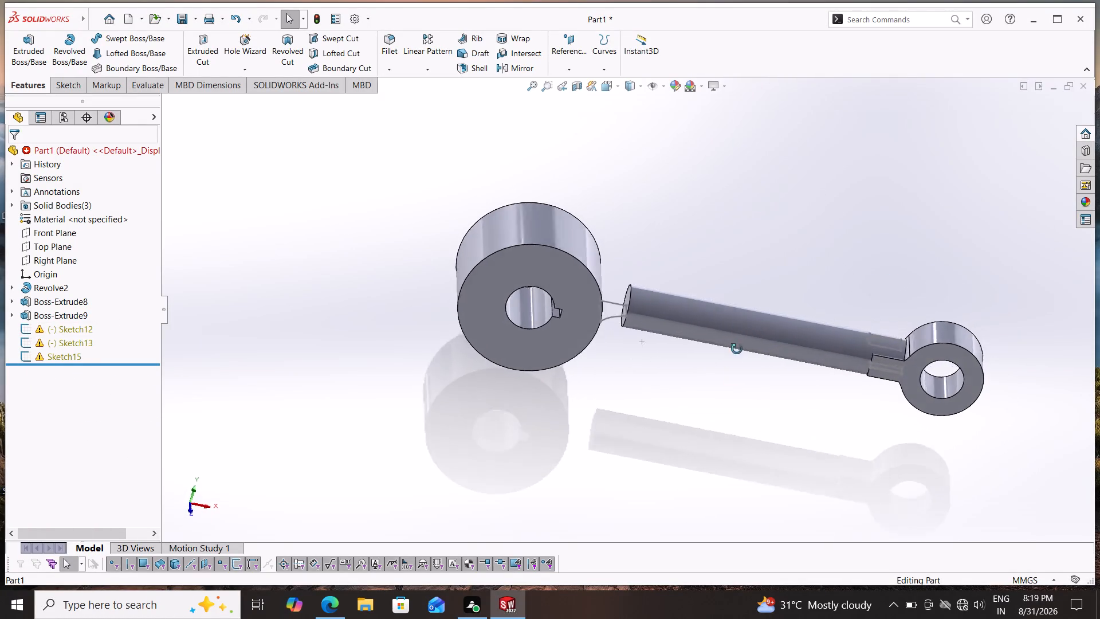
pyautogui.moveTo(737, 349); pyautogui.dragTo(717, 344, button='middle')
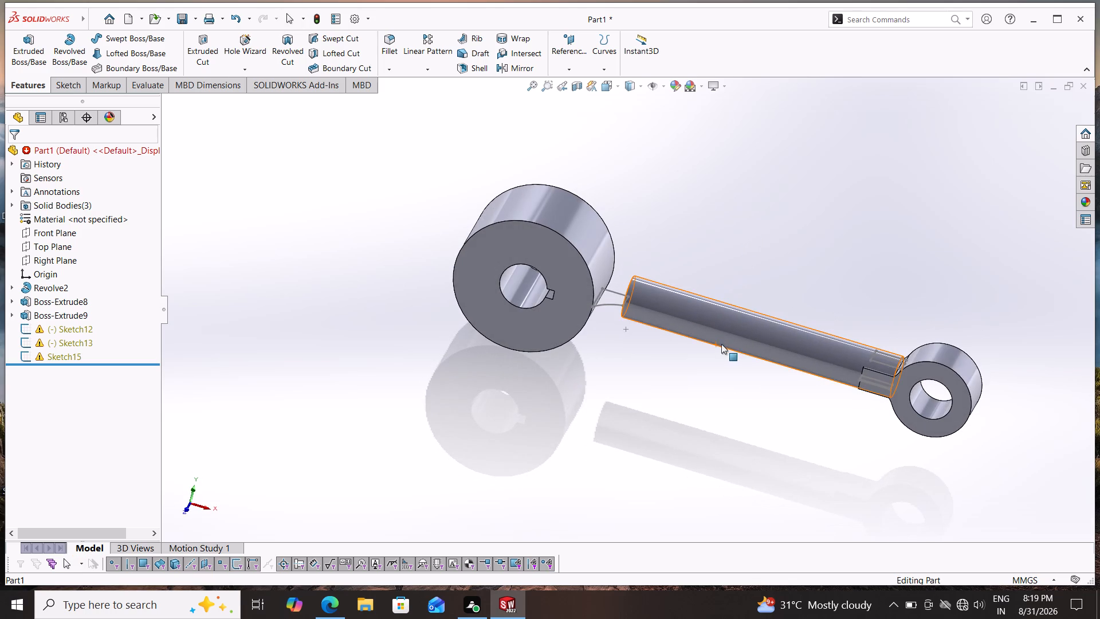
pyautogui.click(83, 328)
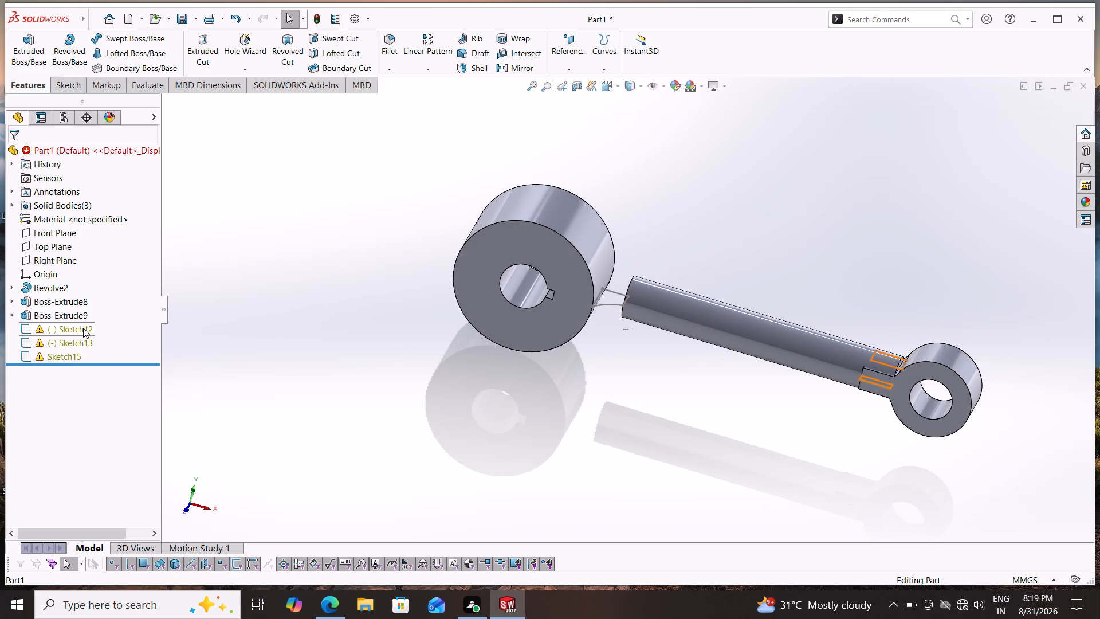
pyautogui.click(76, 327)
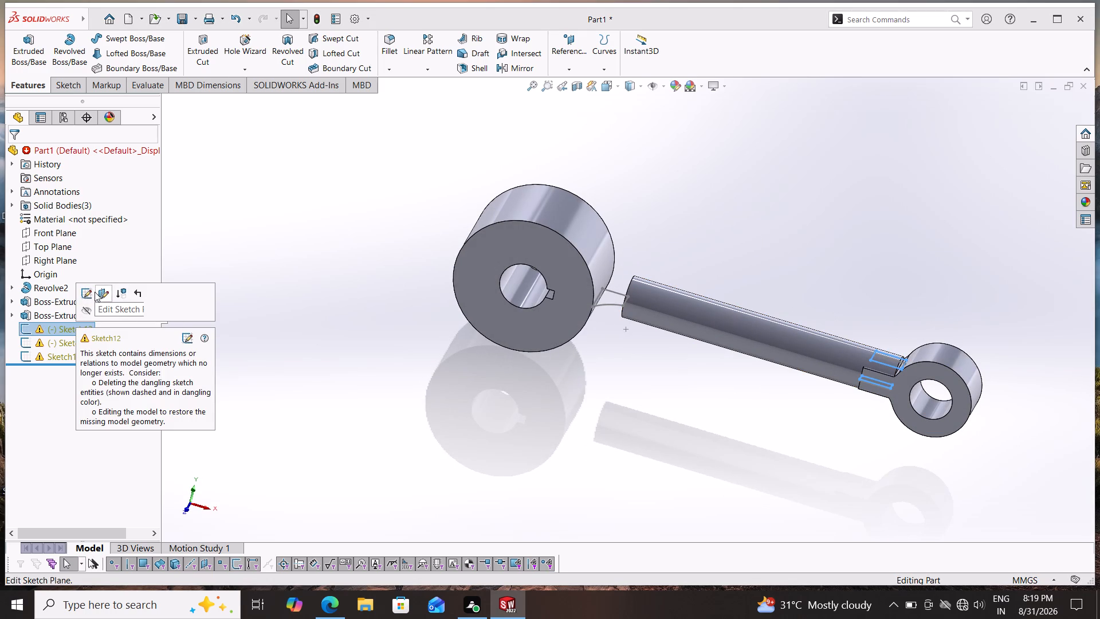
pyautogui.click(88, 293)
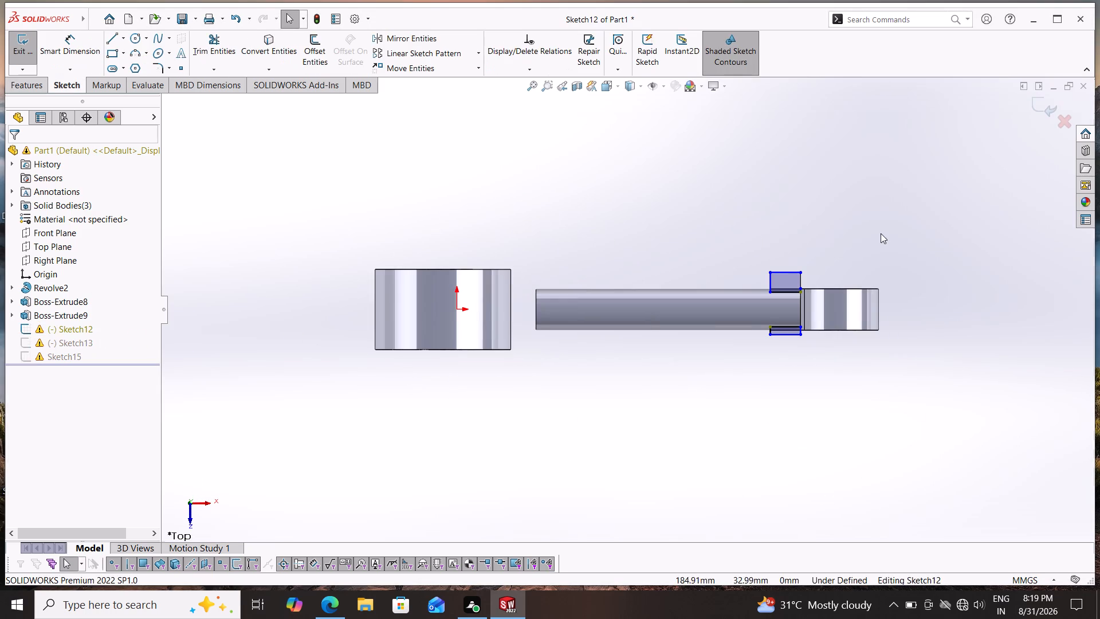
pyautogui.moveTo(880, 233); pyautogui.dragTo(708, 403)
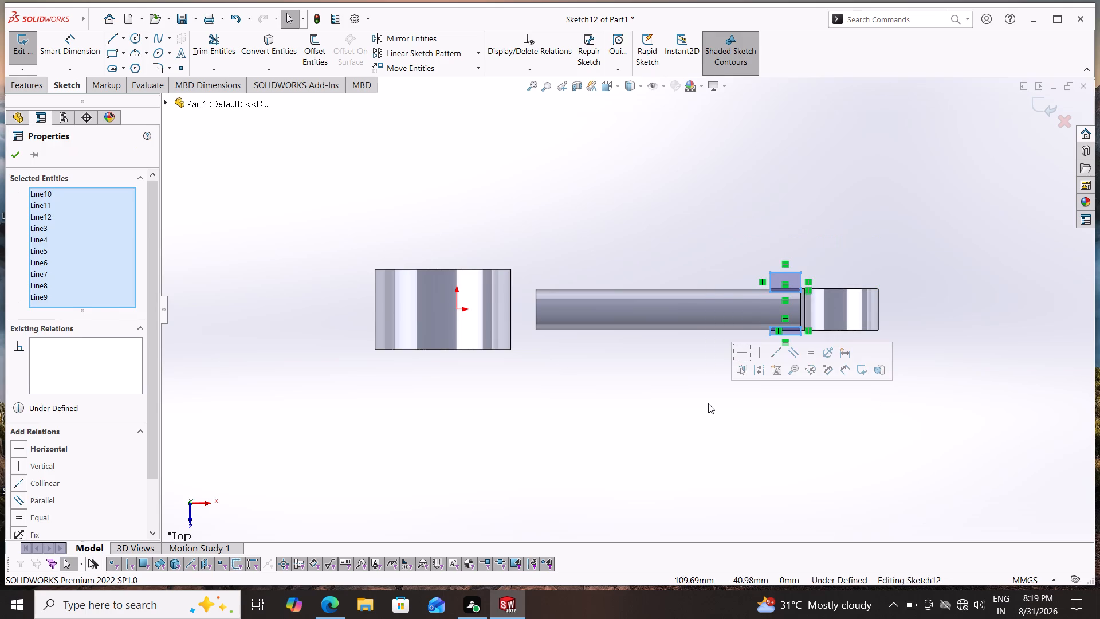
pyautogui.press('Delete')
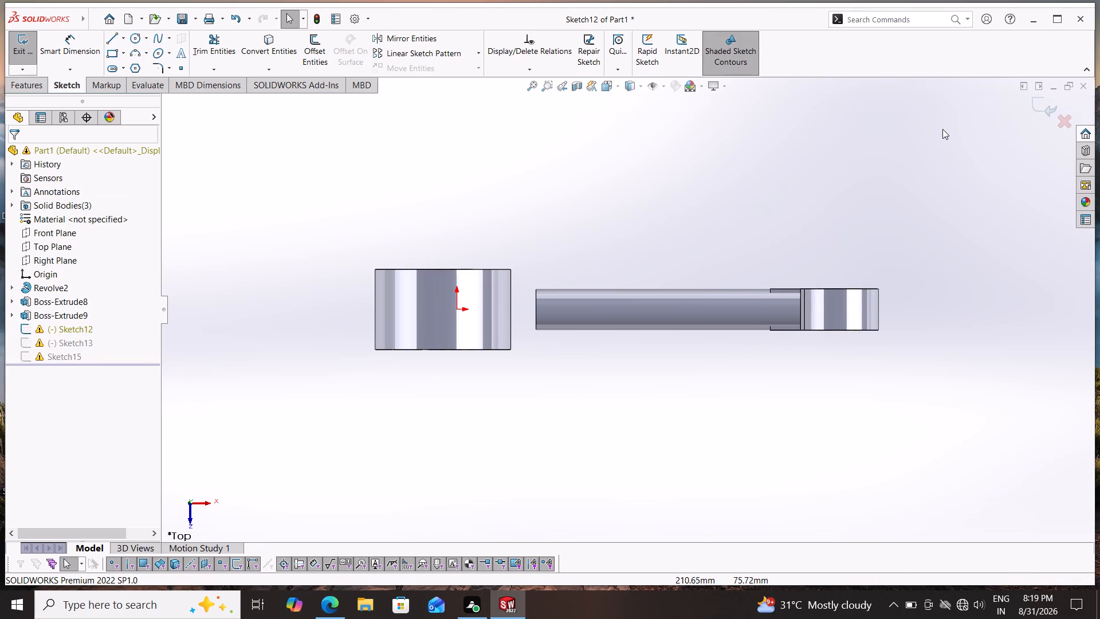
pyautogui.click(1043, 103)
pyautogui.click(418, 163)
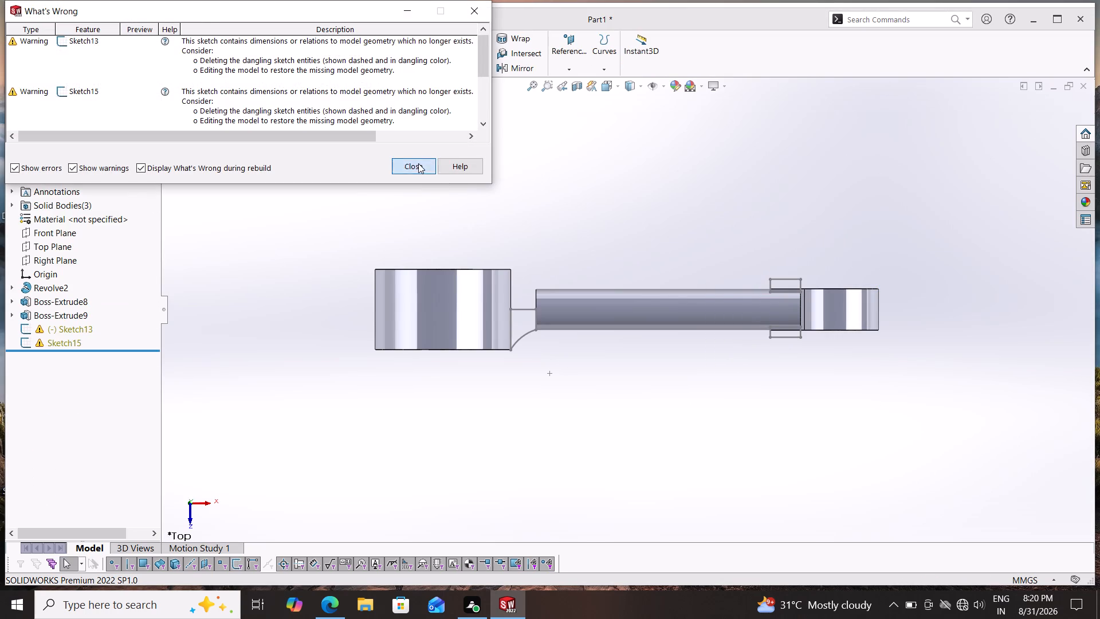
# Delete Sketch13, the leftover cut rectangles at the arm's ring-boss end.
pyautogui.rightClick(58, 332)
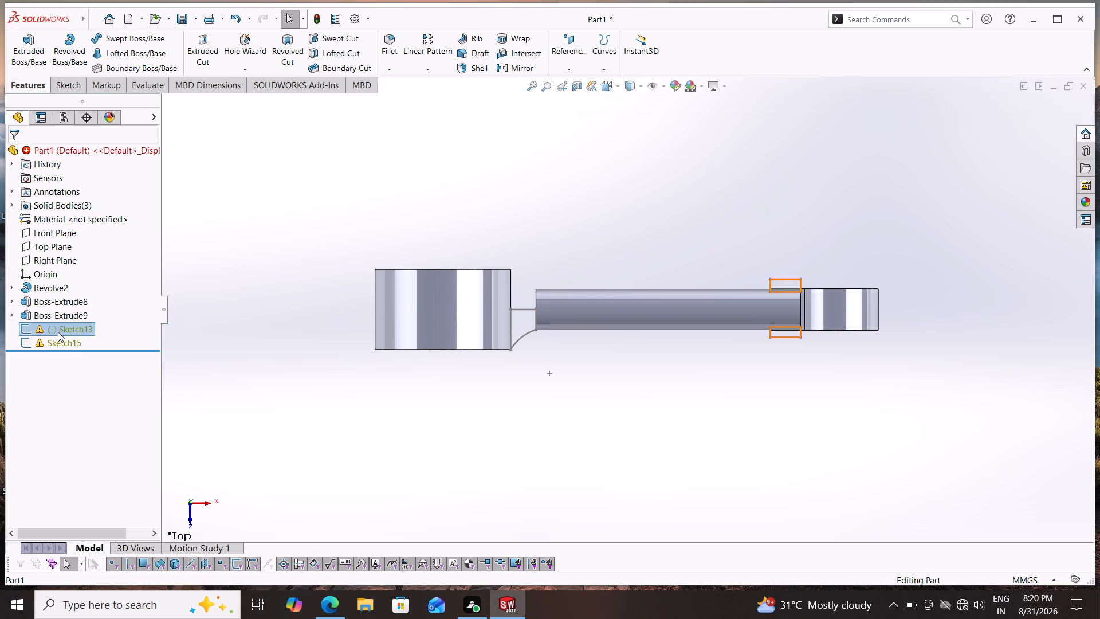
pyautogui.click(68, 430)
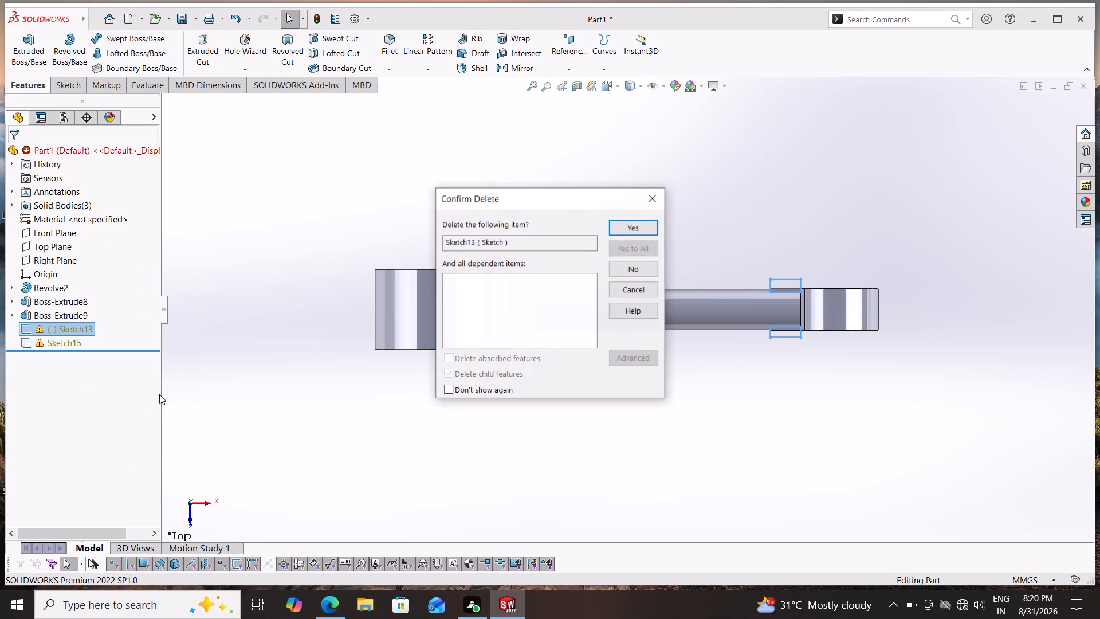
pyautogui.click(649, 224)
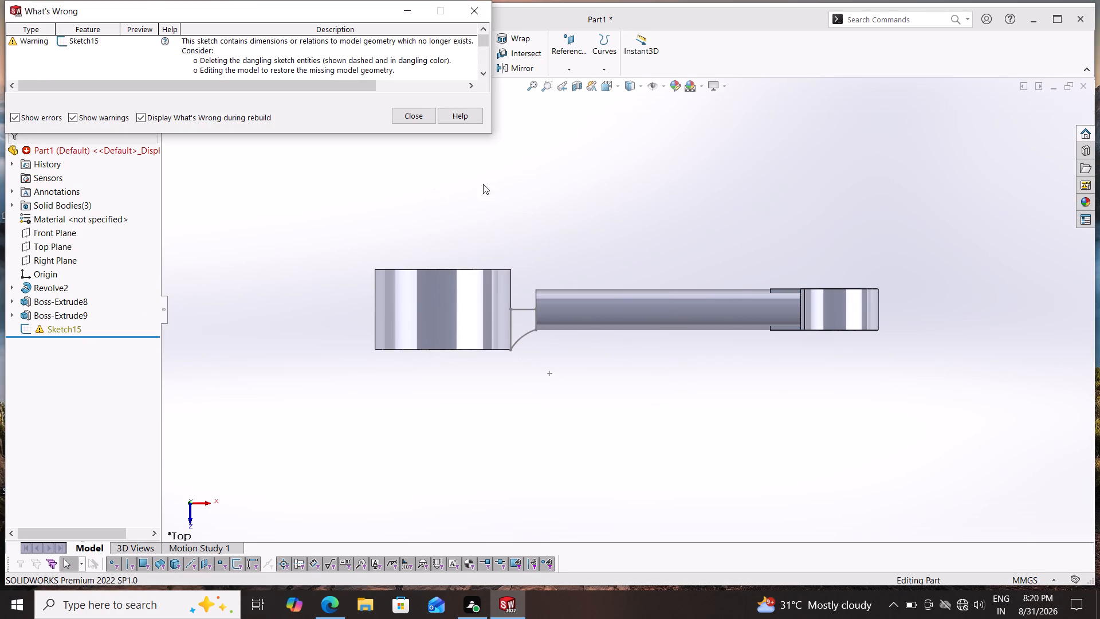
pyautogui.click(413, 120)
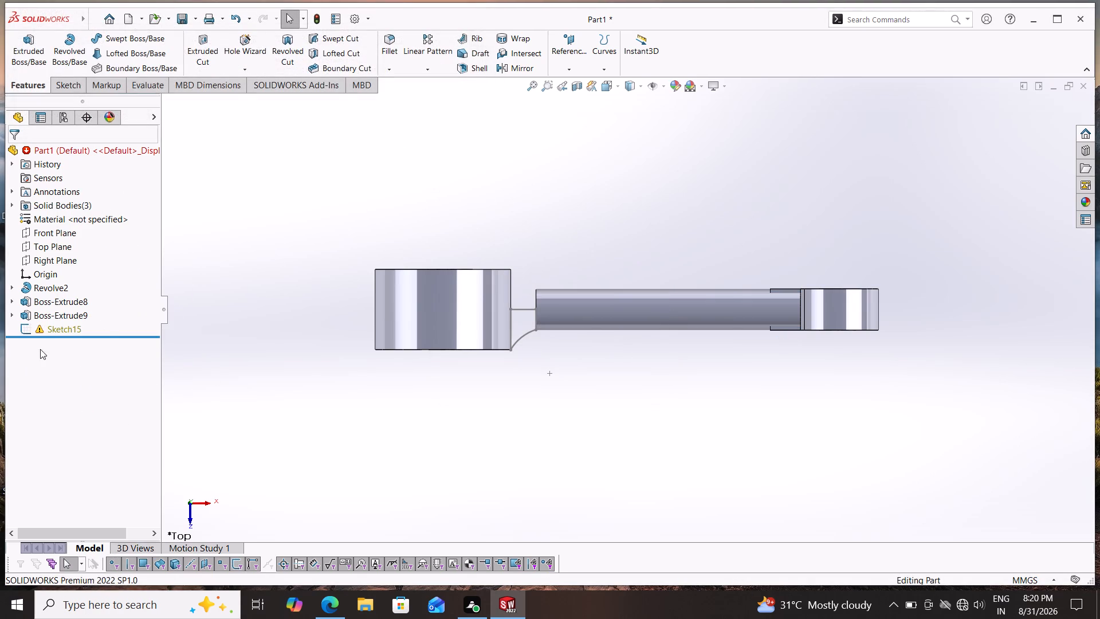
# Delete Sketch15, the transition profile between the hub and the arm.
pyautogui.rightClick(53, 332)
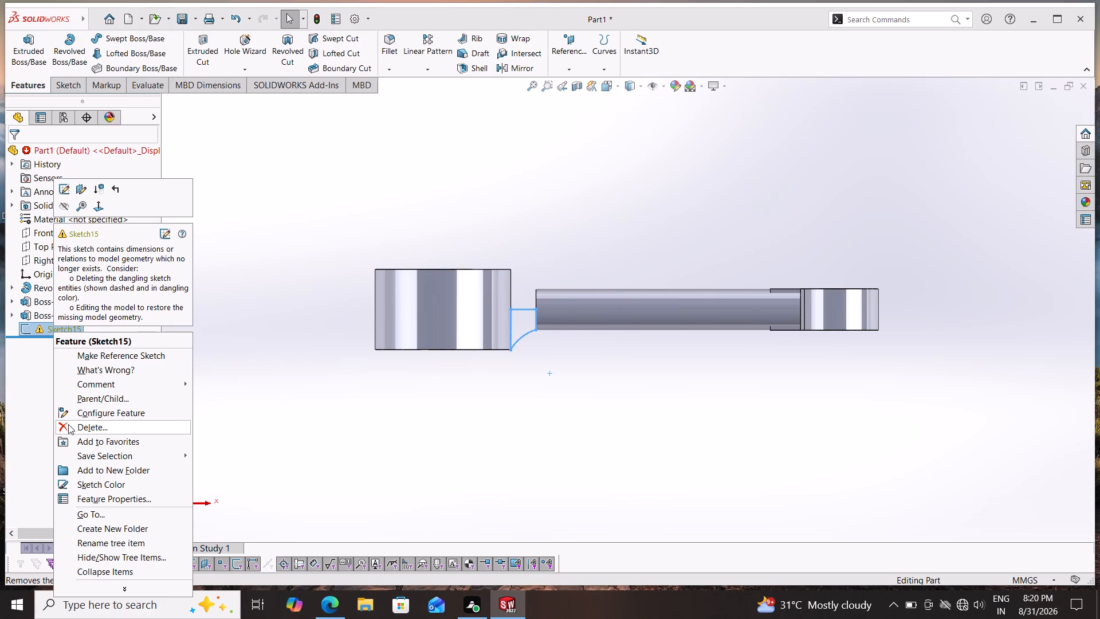
pyautogui.click(126, 432)
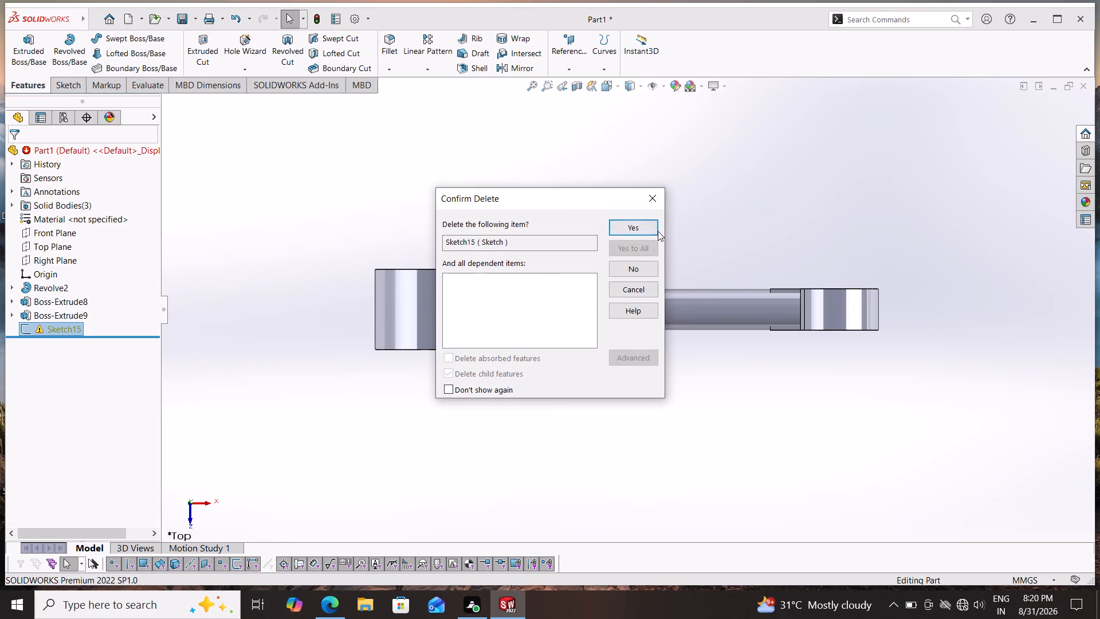
pyautogui.click(647, 225)
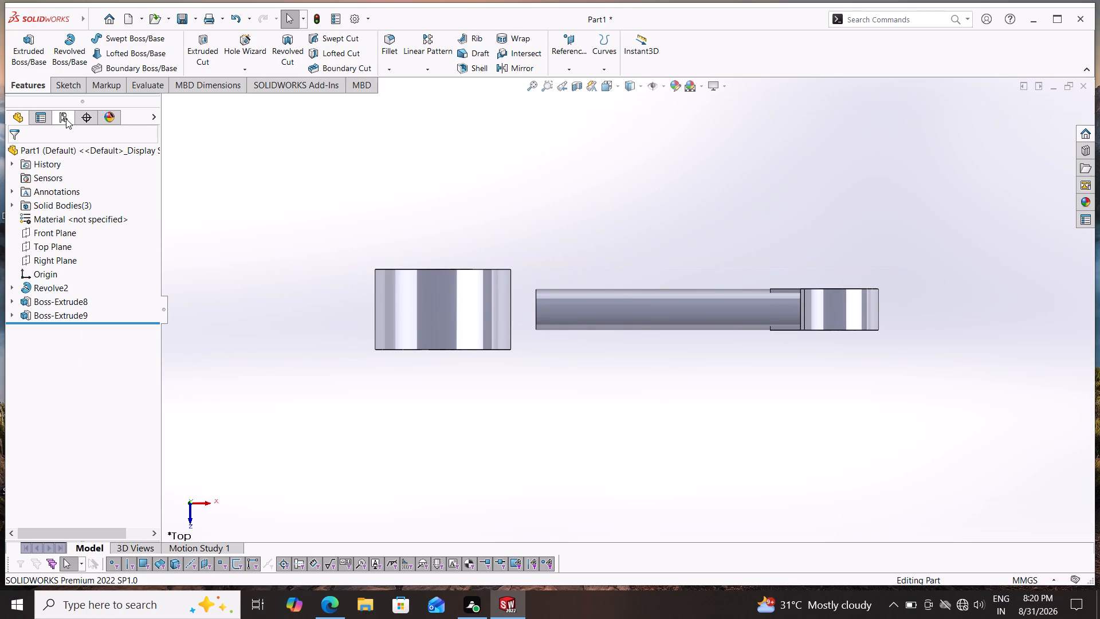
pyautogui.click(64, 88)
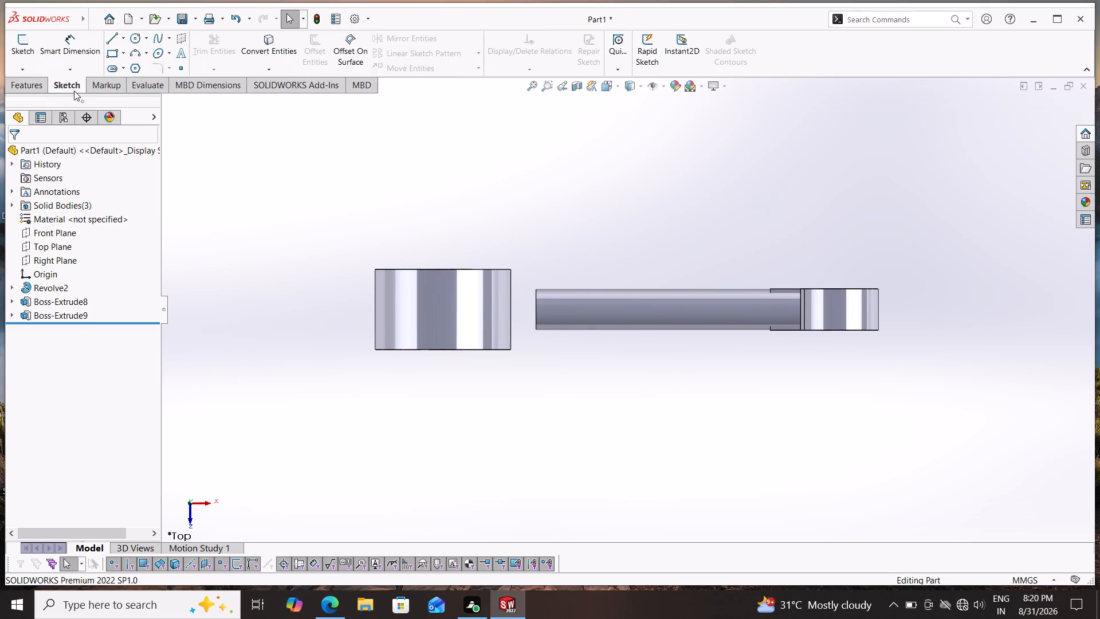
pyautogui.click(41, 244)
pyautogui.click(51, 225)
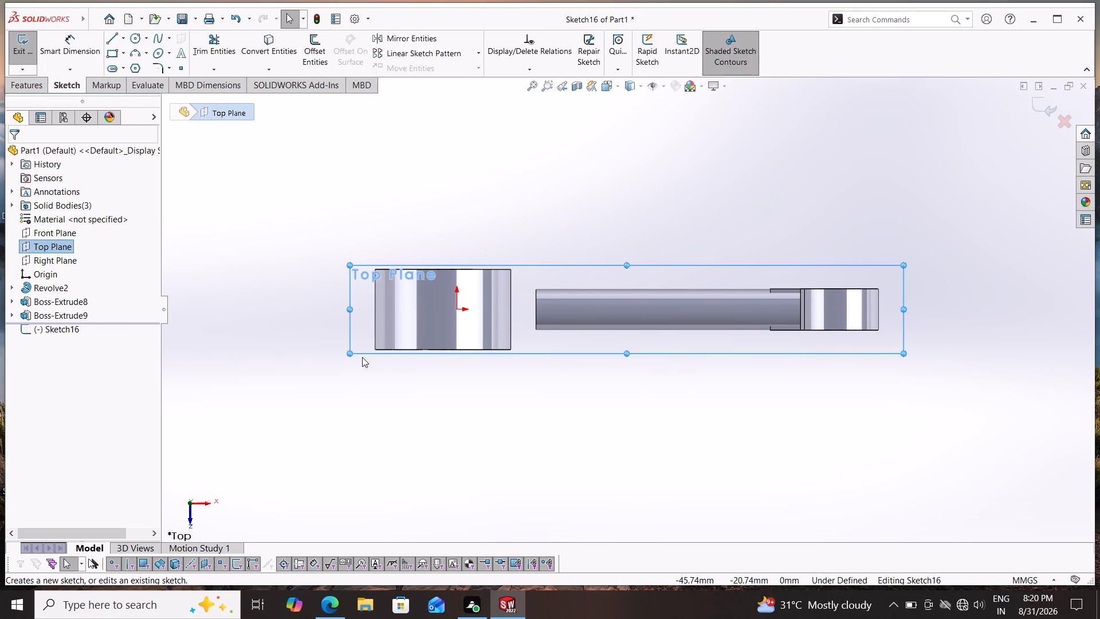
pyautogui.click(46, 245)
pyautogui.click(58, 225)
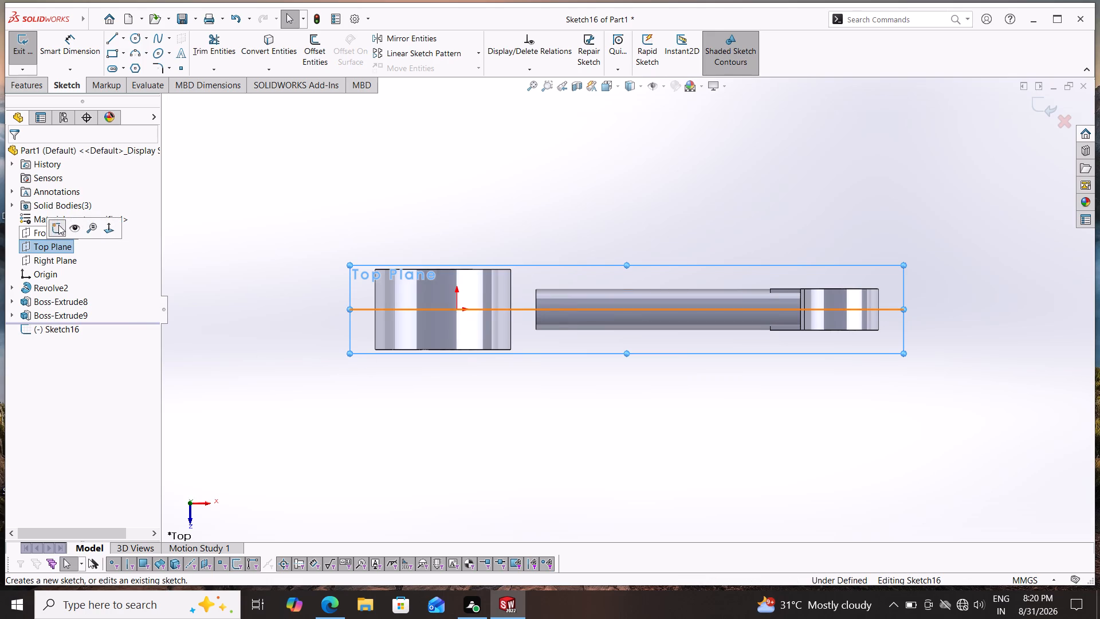
# On the Top Plane, sketch a three-point arc of about 10 mm radius from the arm's upper end corner to the hub's upper corner.
pyautogui.scroll(-4, 553, 316)
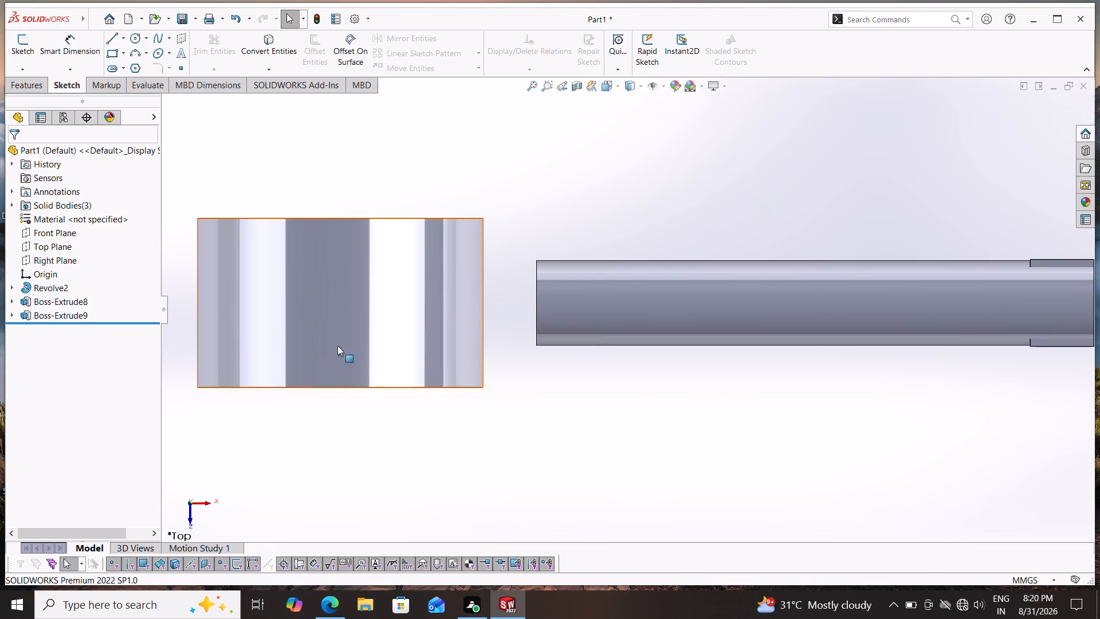
pyautogui.click(138, 51)
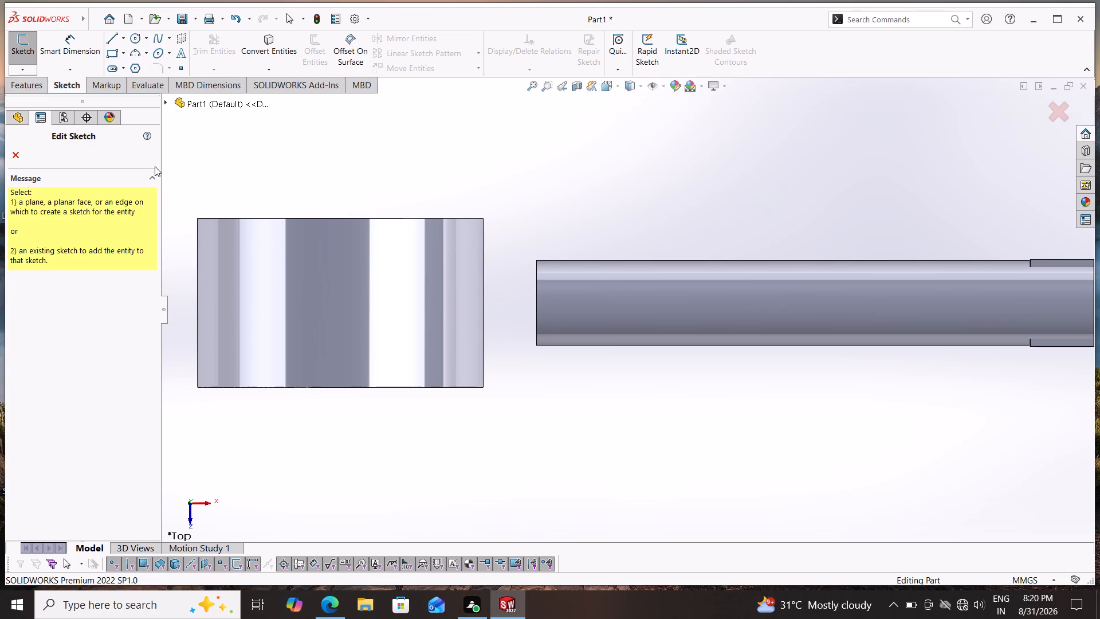
pyautogui.click(164, 101)
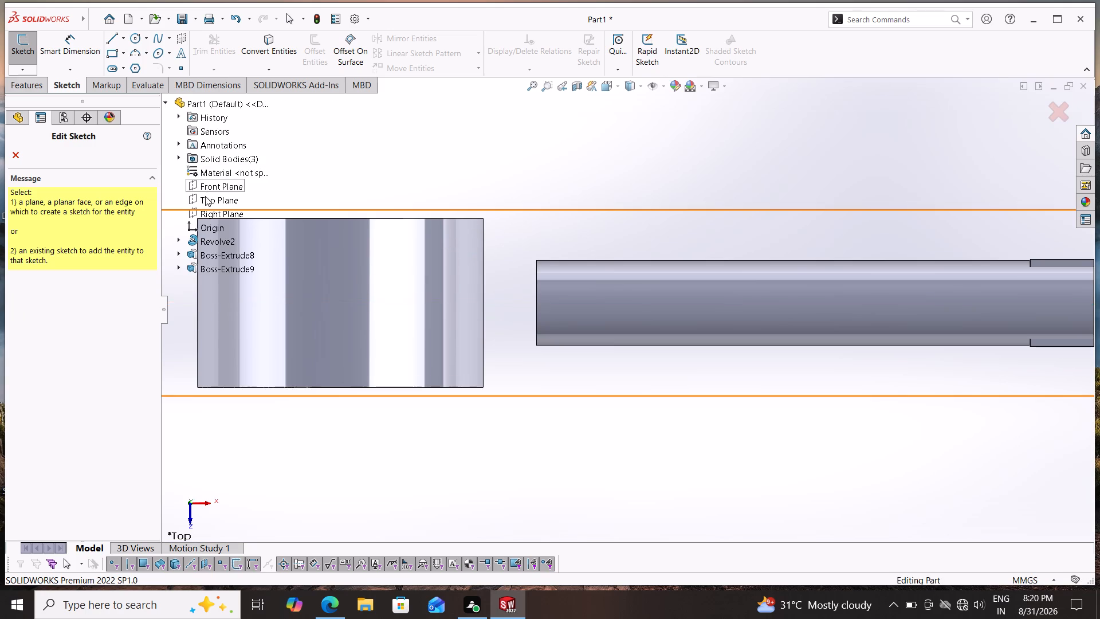
pyautogui.click(206, 200)
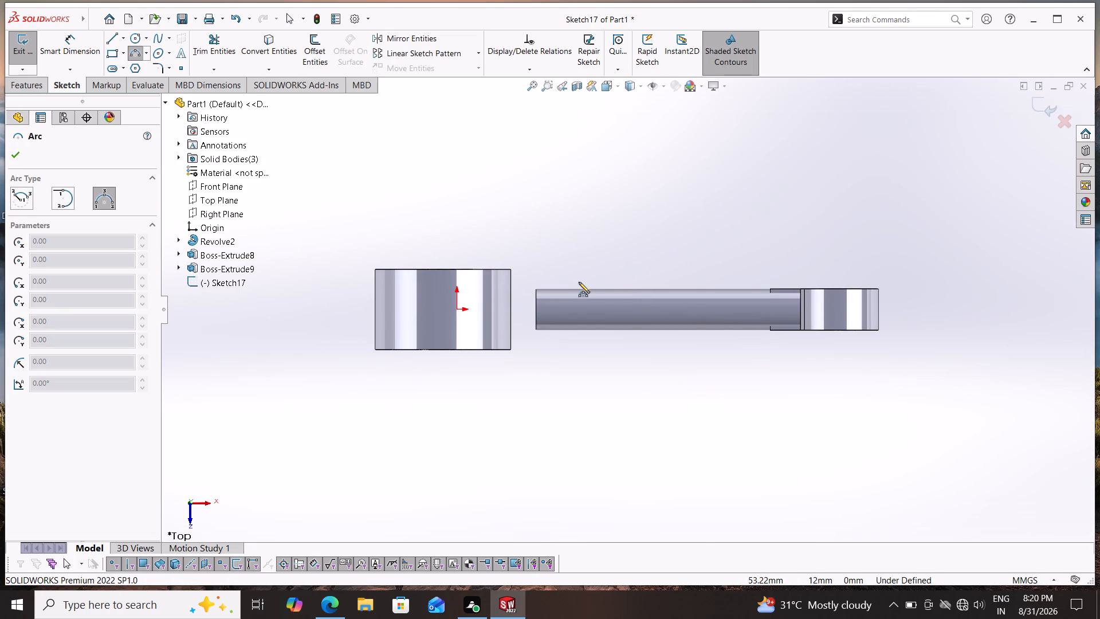
pyautogui.scroll(-2, 577, 280)
pyautogui.click(522, 297)
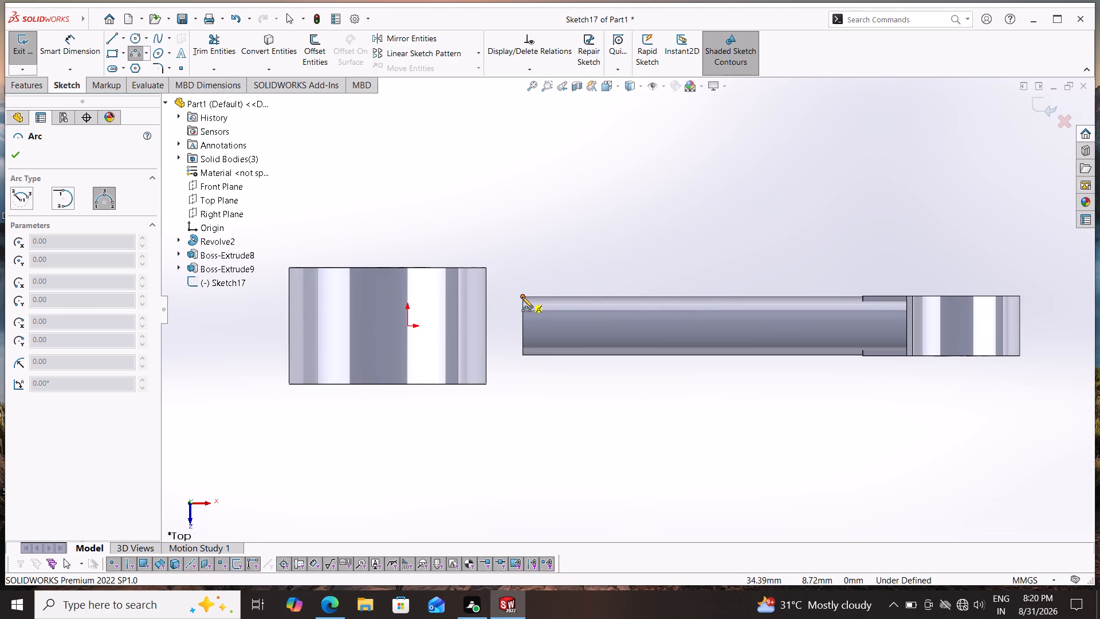
pyautogui.click(485, 268)
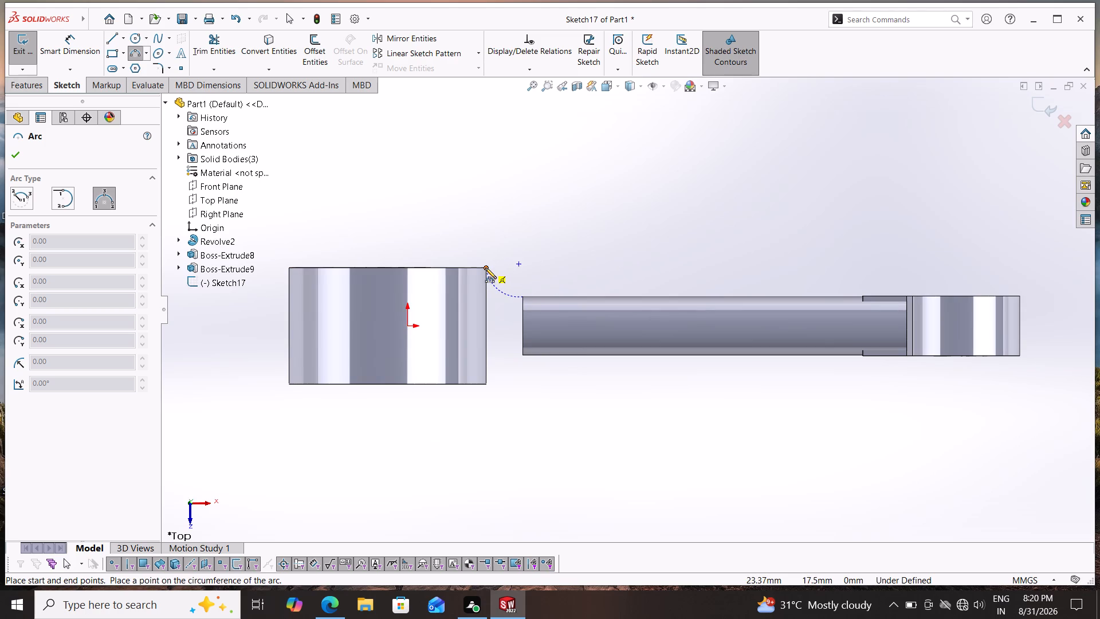
pyautogui.click(507, 292)
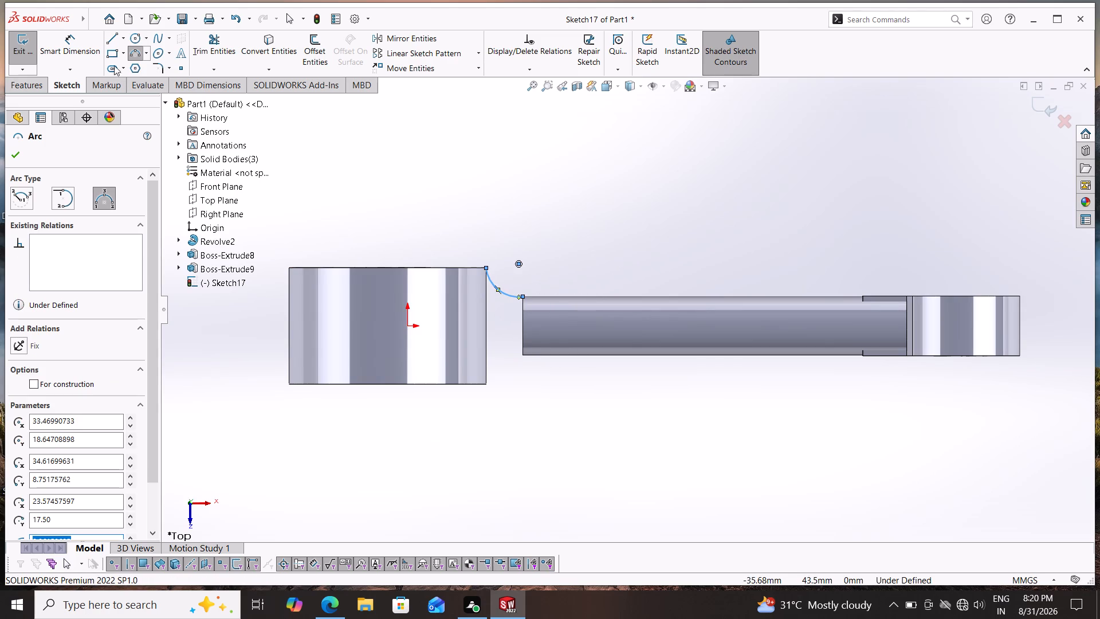
# Dimension the transition arc's radius as 20 mm.
pyautogui.click(77, 37)
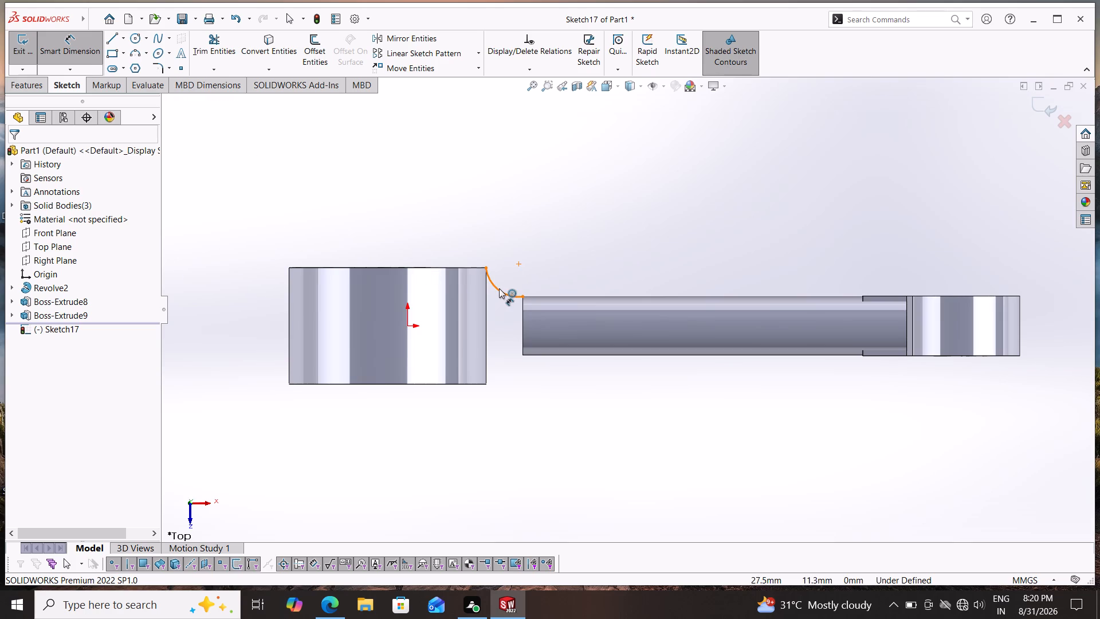
pyautogui.click(499, 288)
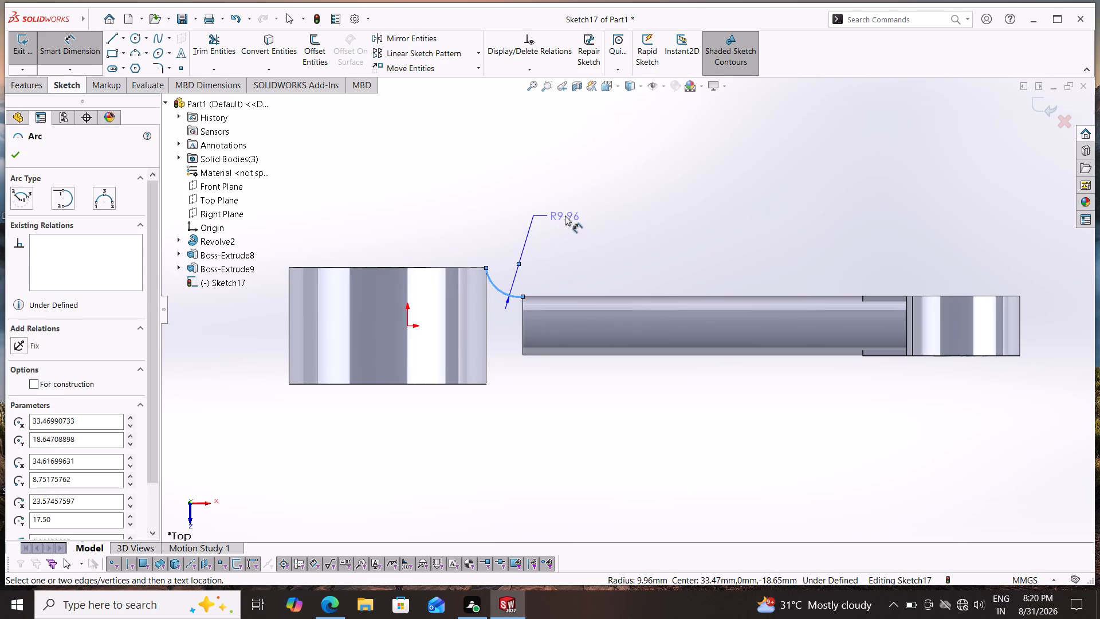
pyautogui.click(565, 216)
pyautogui.write('20')
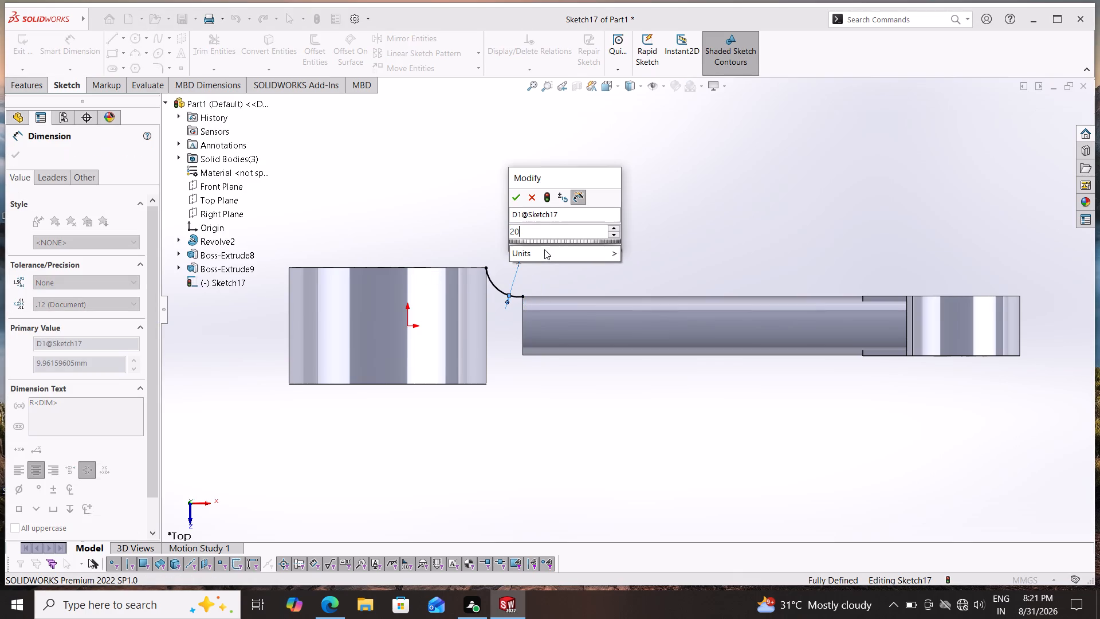
pyautogui.press('Return')
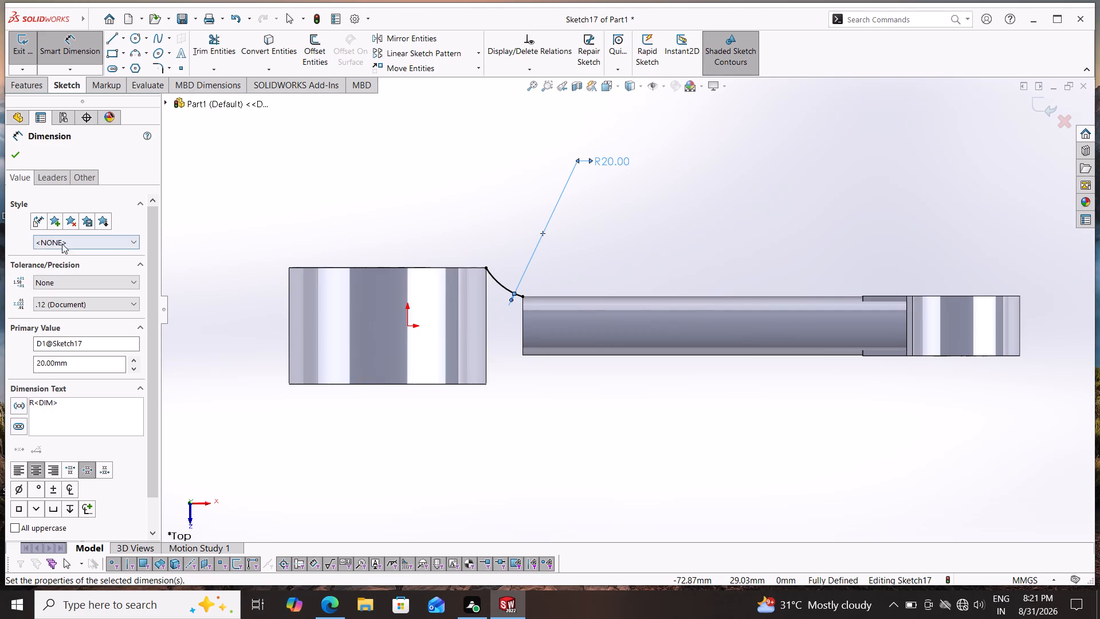
pyautogui.click(13, 155)
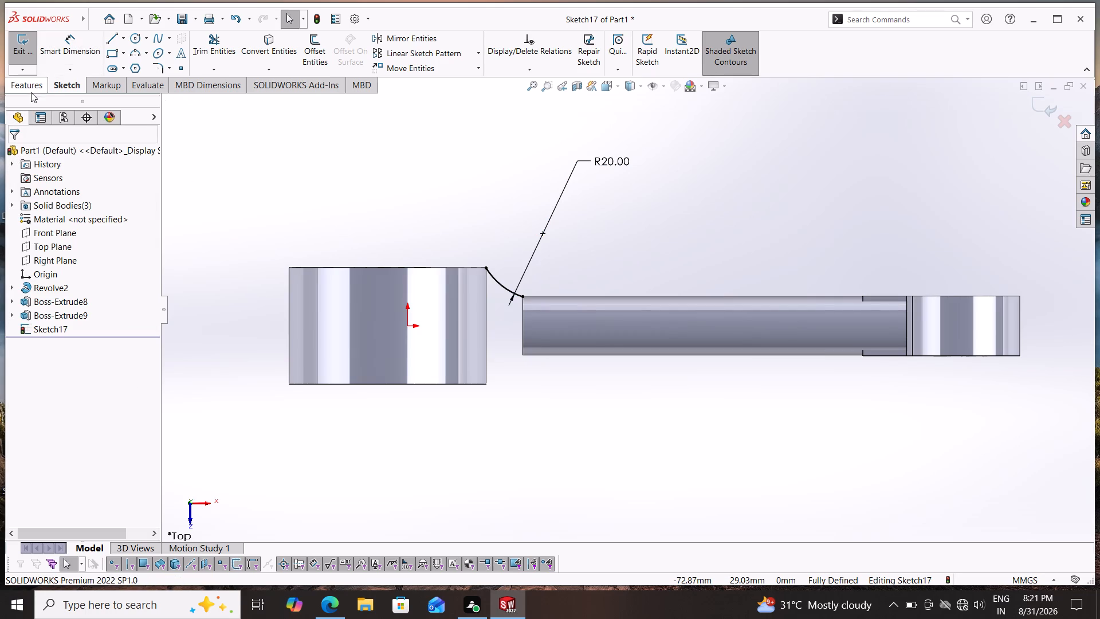
# Close the profile under the arc with lines down the arm's end, about 11 mm along the centreline, and 17.5 mm up the hub's side.
pyautogui.click(19, 81)
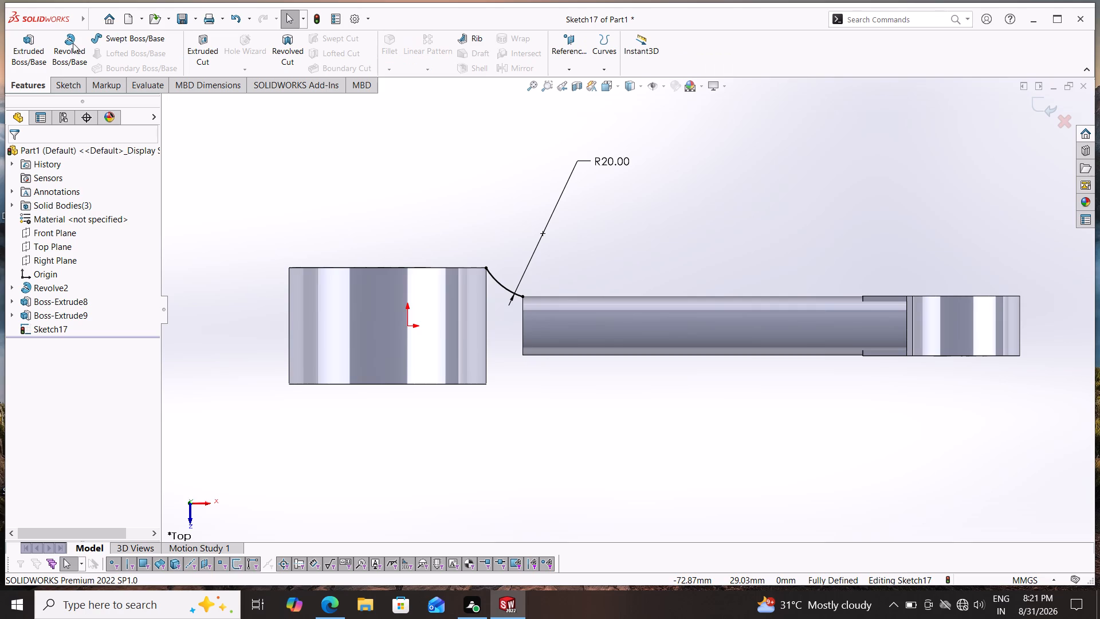
pyautogui.click(57, 83)
pyautogui.click(109, 38)
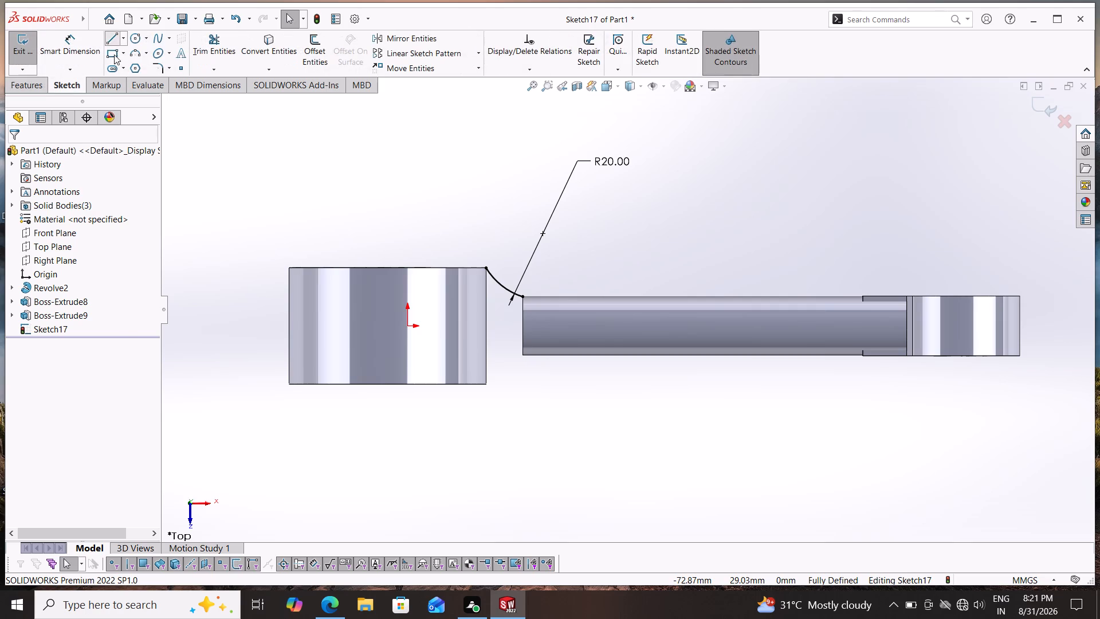
pyautogui.click(523, 299)
pyautogui.click(524, 326)
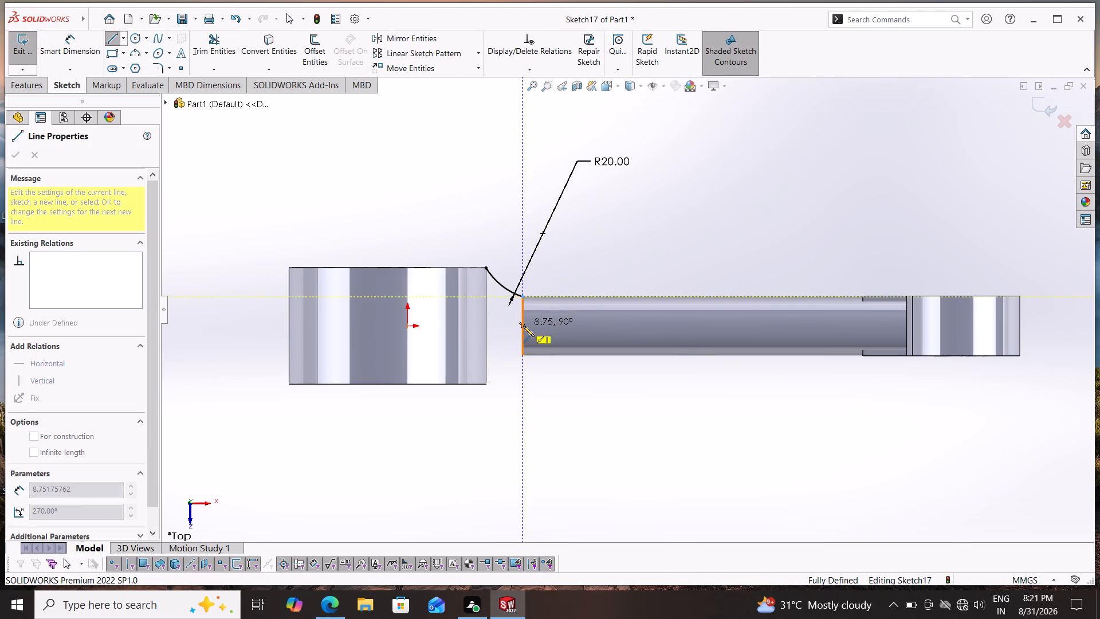
pyautogui.click(488, 325)
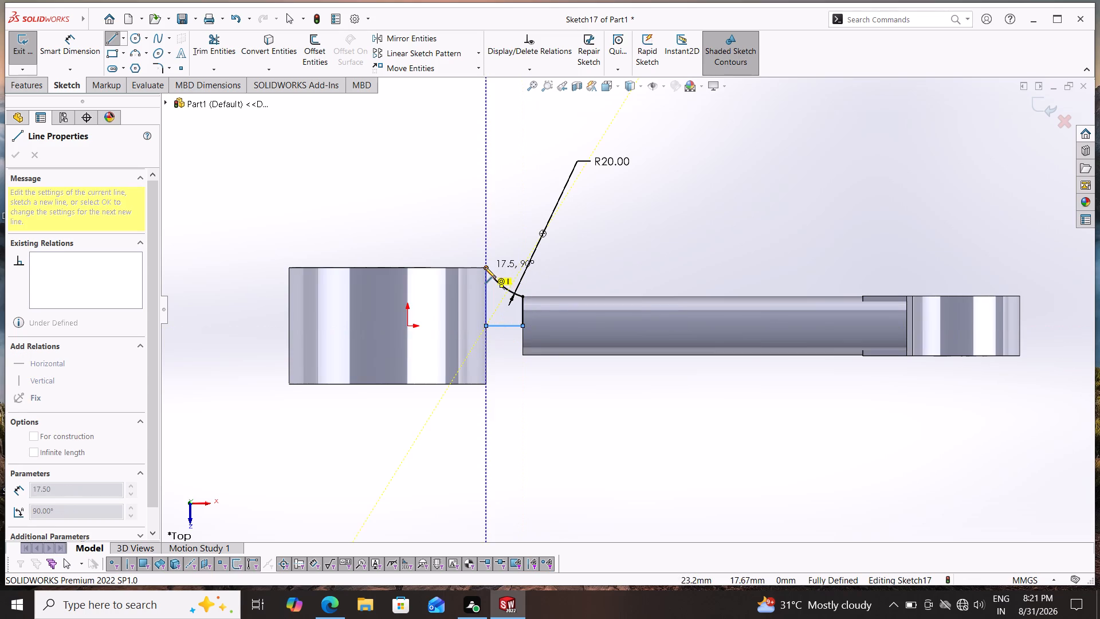
pyautogui.click(485, 267)
pyautogui.press('Escape')
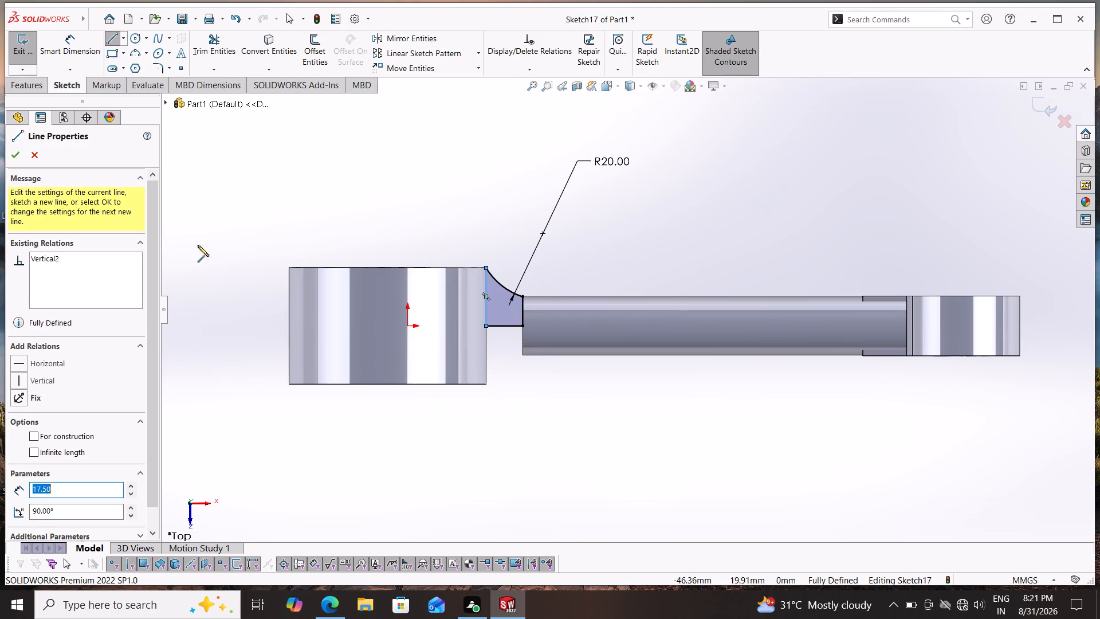
pyautogui.click(14, 151)
# Revolve the closed transition profile 360° about its horizontal centreline edge, with the result merged, to join the hub and arm.
pyautogui.click(26, 80)
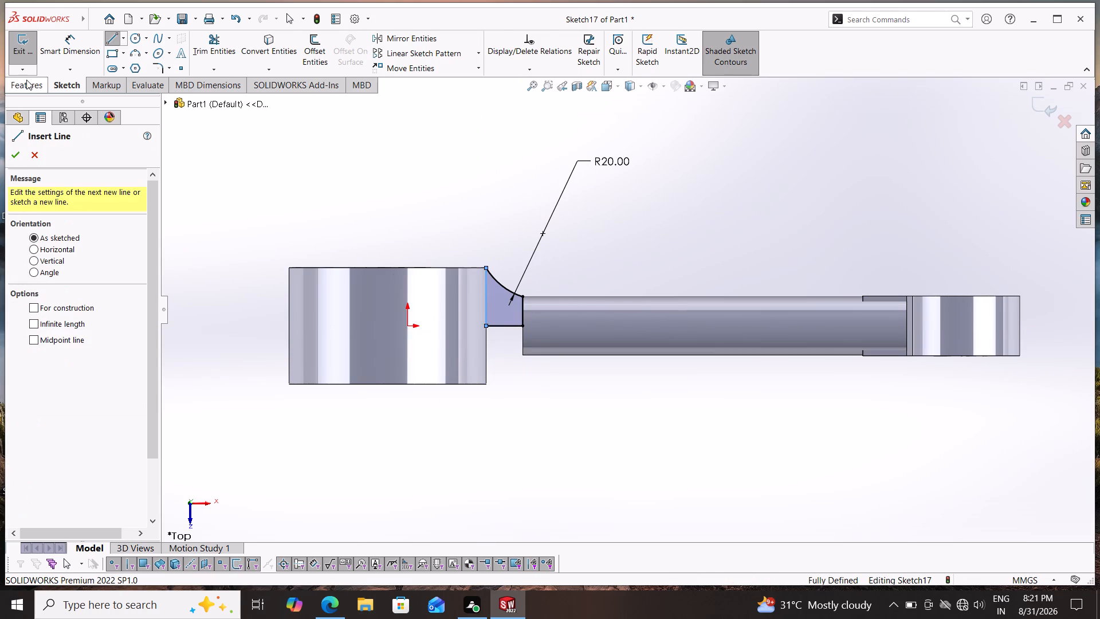
pyautogui.click(70, 58)
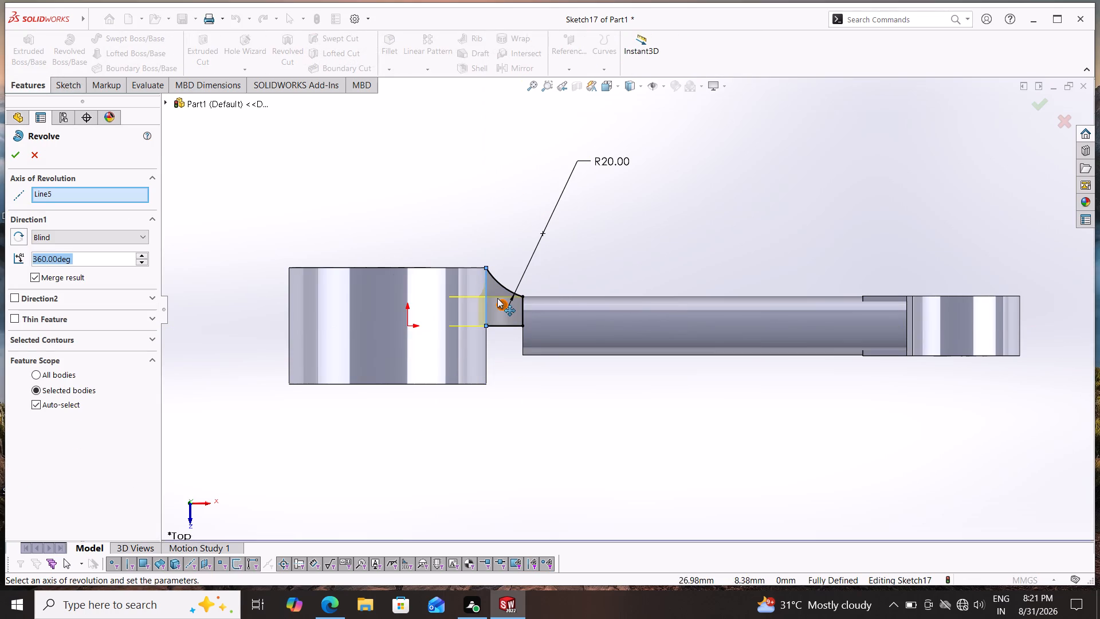
pyautogui.scroll(-1, 591, 209)
pyautogui.moveTo(593, 209); pyautogui.dragTo(584, 248, button='middle')
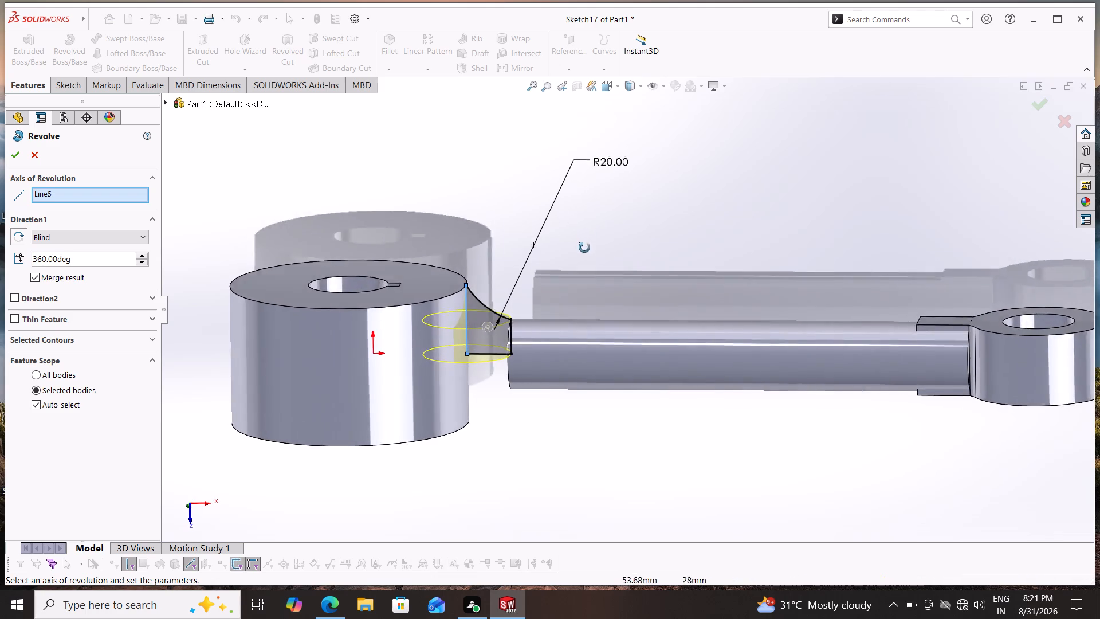
pyautogui.moveTo(584, 248); pyautogui.dragTo(583, 225, button='middle')
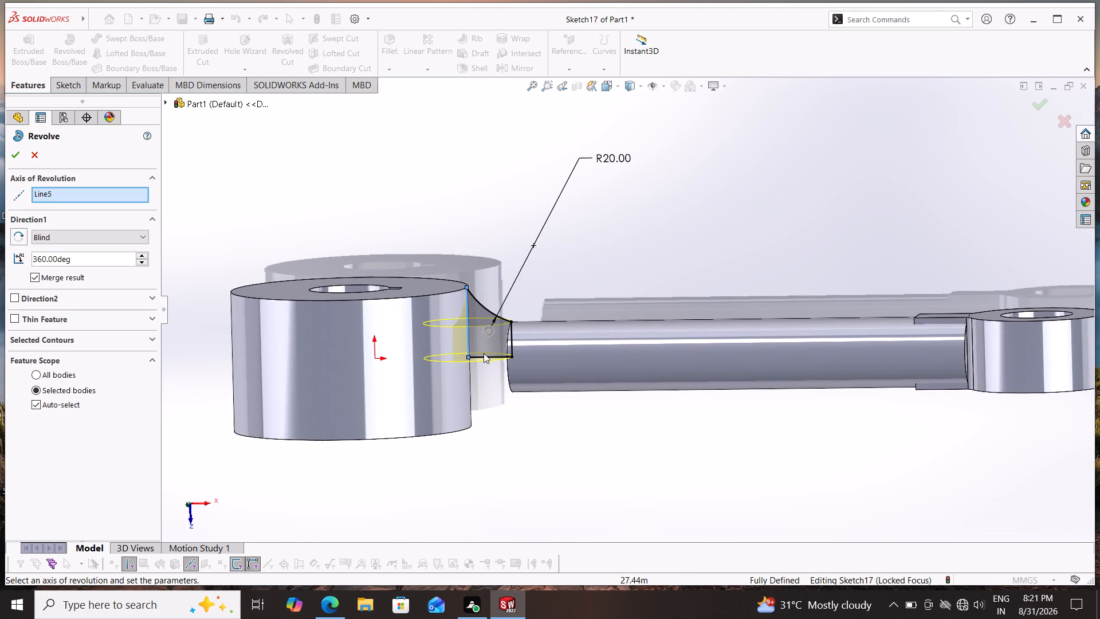
pyautogui.click(485, 355)
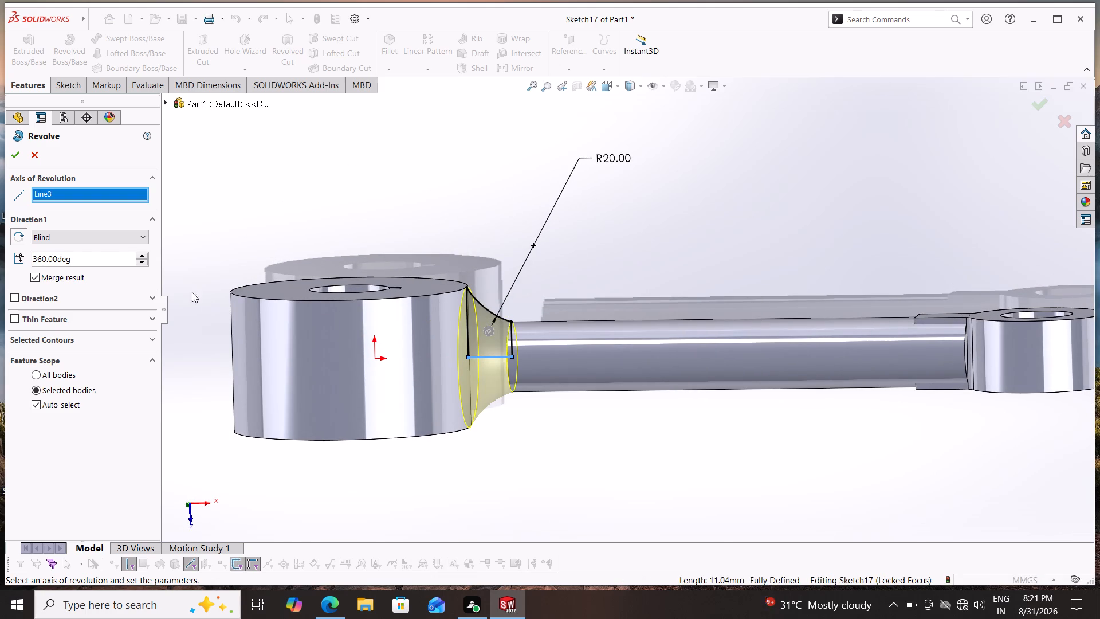
pyautogui.click(16, 155)
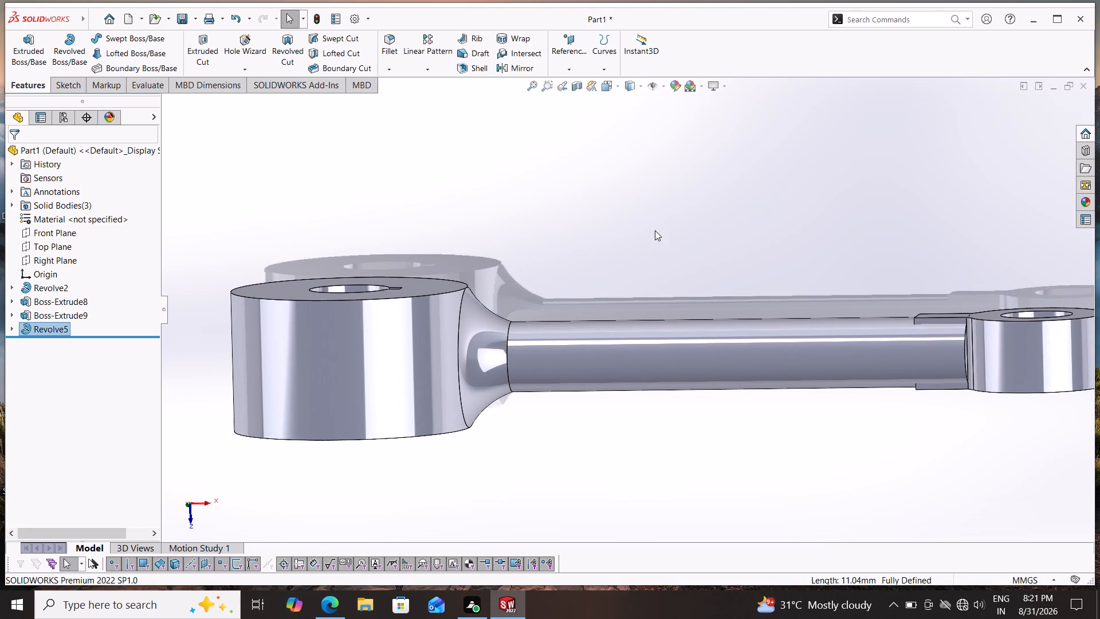
# Examine the revolved transition between hub and arm and the ring-boss end from several angles.
pyautogui.moveTo(665, 232); pyautogui.dragTo(659, 304, button='middle')
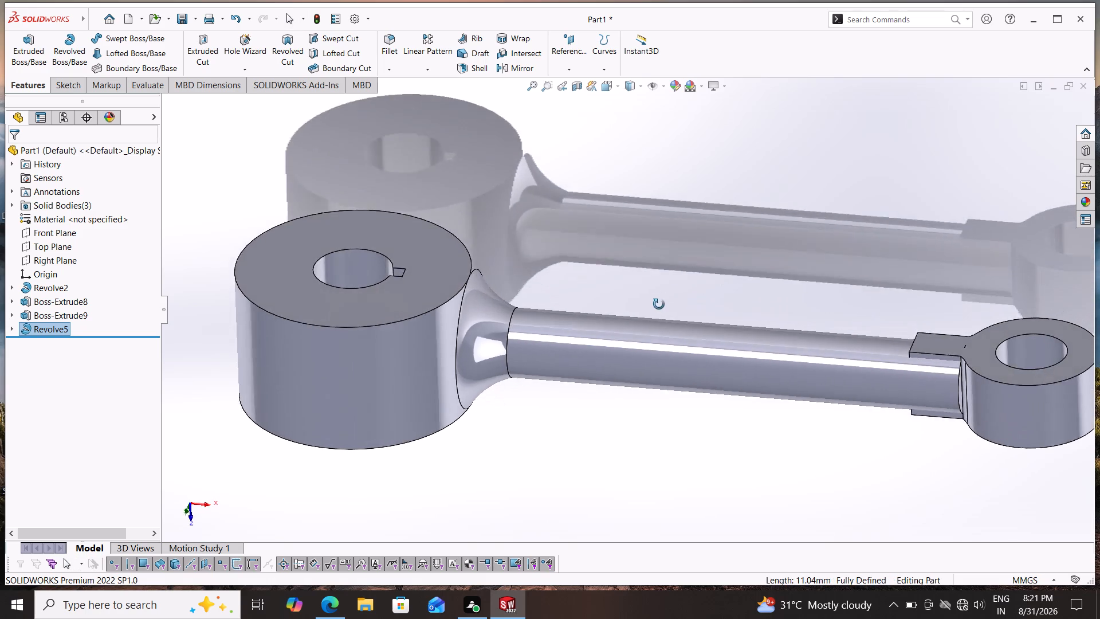
pyautogui.moveTo(659, 304); pyautogui.dragTo(677, 193, button='middle')
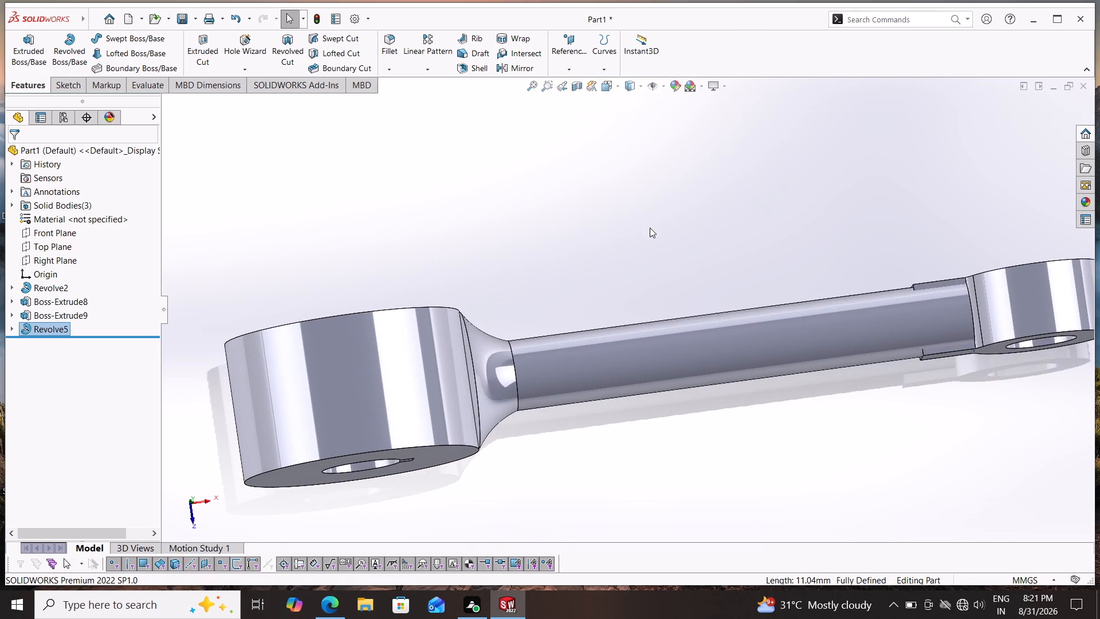
pyautogui.moveTo(587, 264); pyautogui.dragTo(581, 424, button='middle')
pyautogui.moveTo(580, 195); pyautogui.dragTo(548, 385, button='middle')
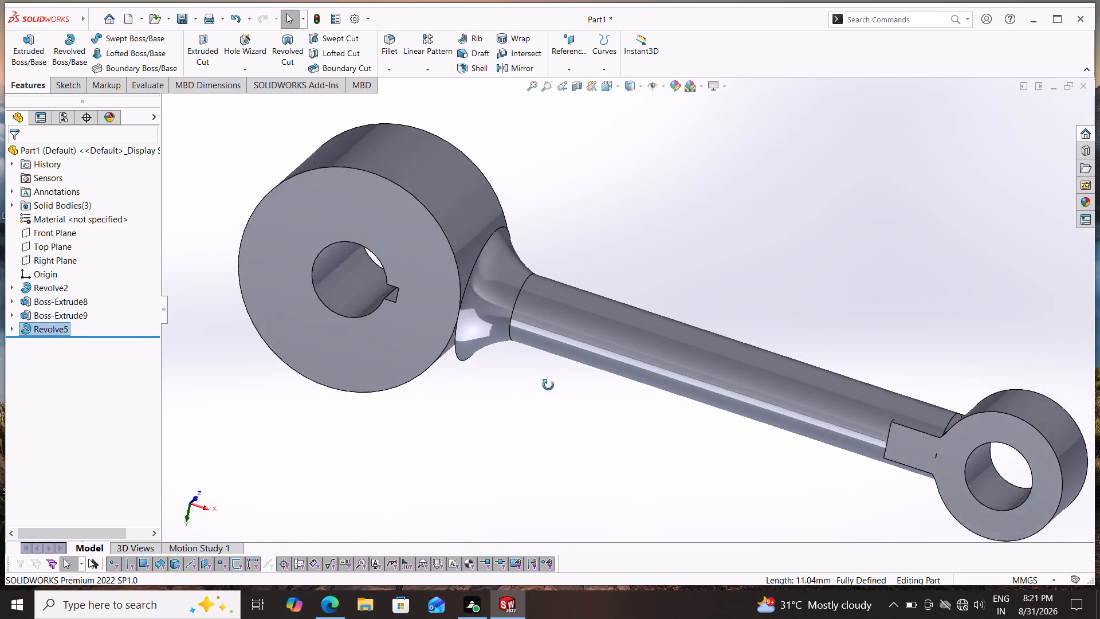
pyautogui.moveTo(548, 385); pyautogui.dragTo(550, 413, button='middle')
pyautogui.moveTo(595, 205); pyautogui.dragTo(604, 348, button='middle')
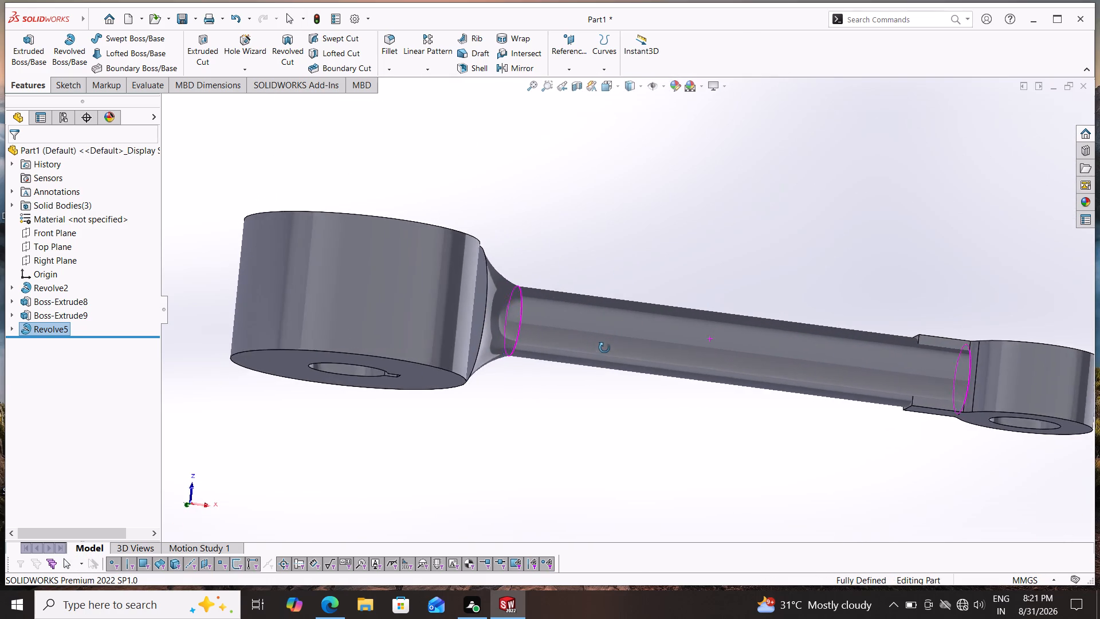
pyautogui.moveTo(604, 348); pyautogui.dragTo(598, 109, button='middle')
pyautogui.moveTo(535, 399); pyautogui.dragTo(551, 272, button='middle')
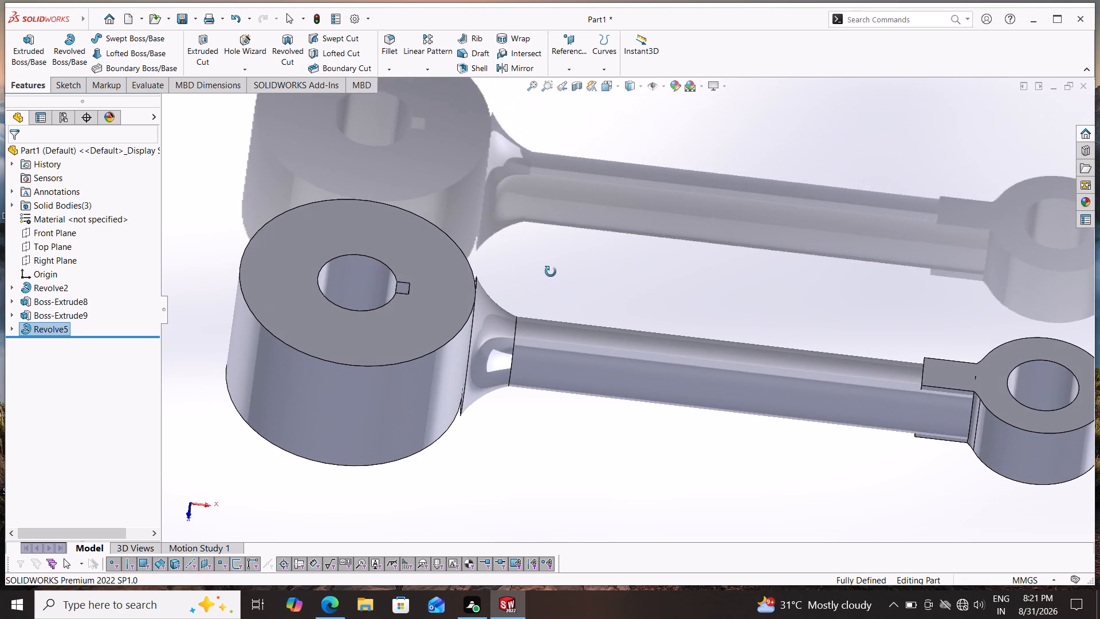
pyautogui.moveTo(551, 272); pyautogui.dragTo(534, 289, button='middle')
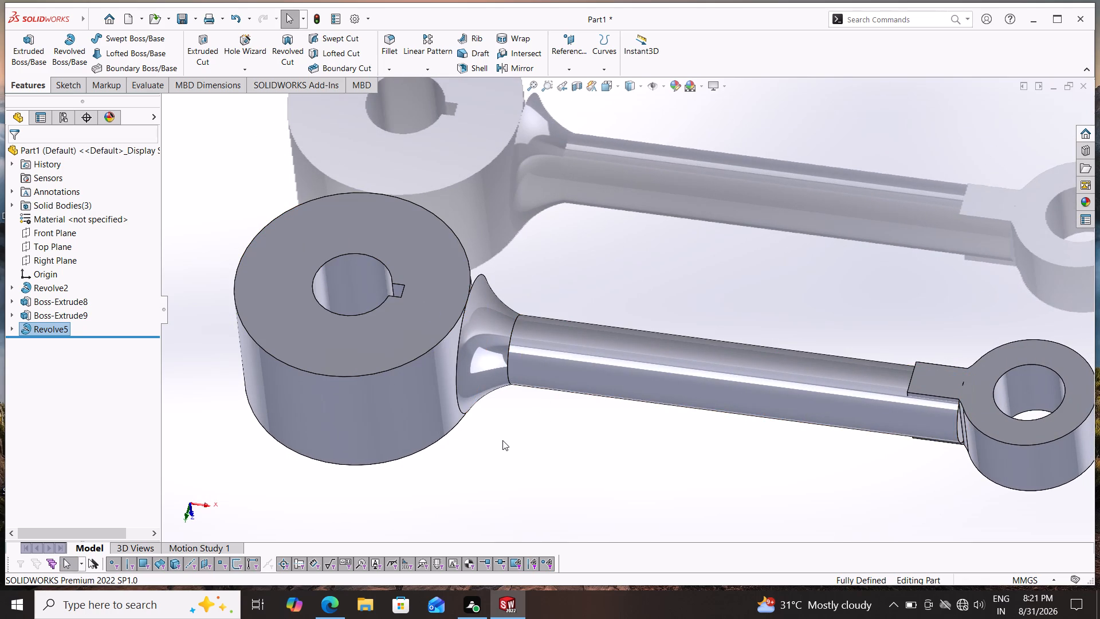
pyautogui.moveTo(502, 438); pyautogui.dragTo(457, 413, button='middle')
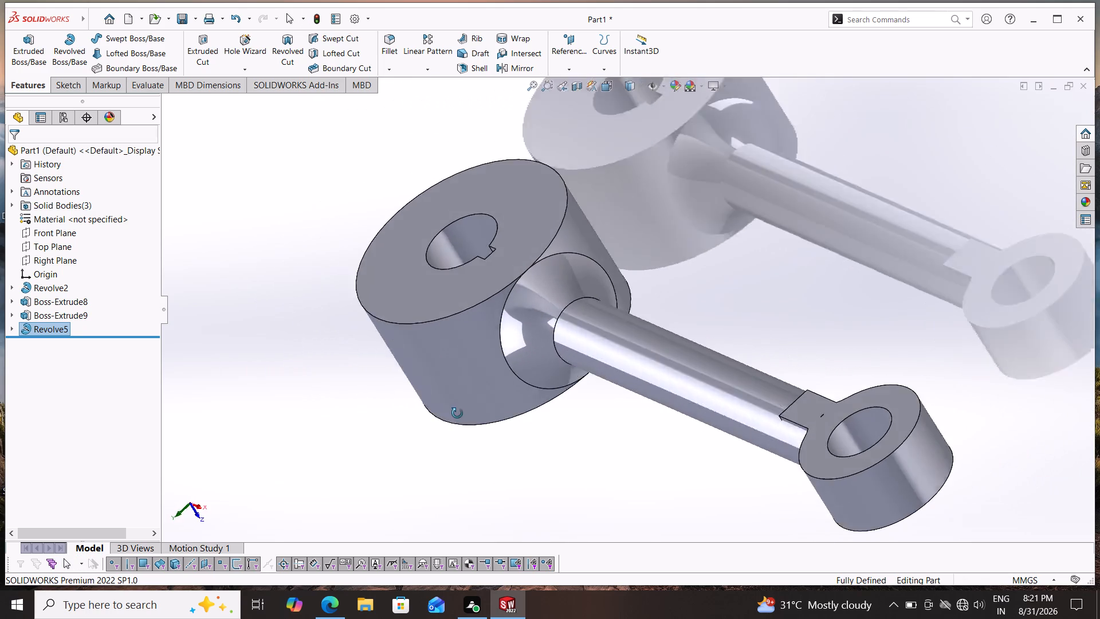
pyautogui.moveTo(457, 413); pyautogui.dragTo(543, 374, button='middle')
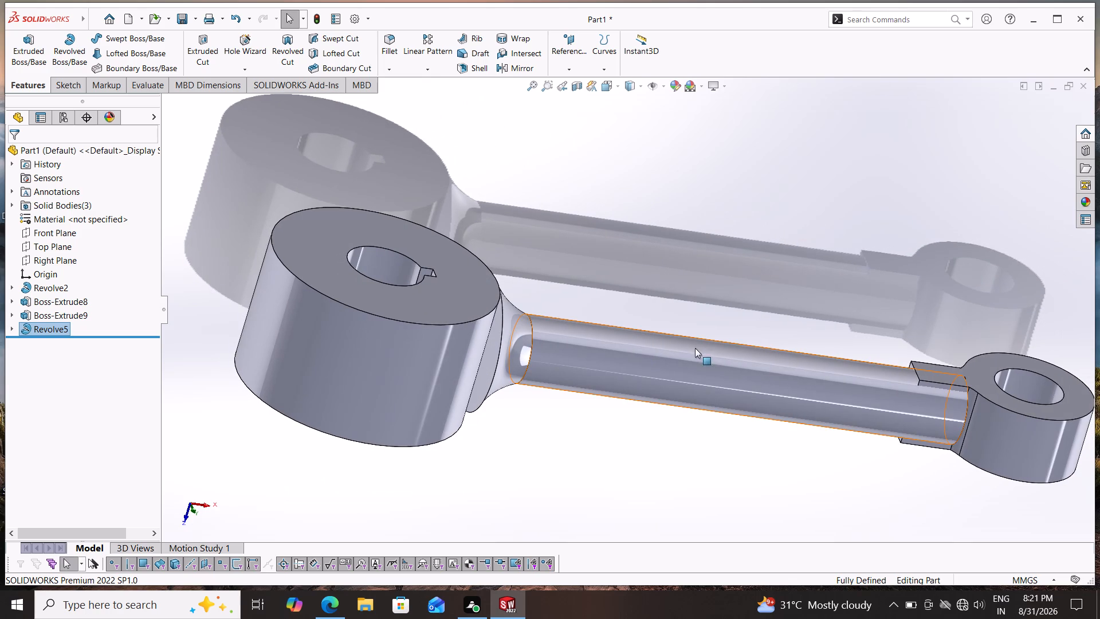
pyautogui.scroll(1, 770, 362)
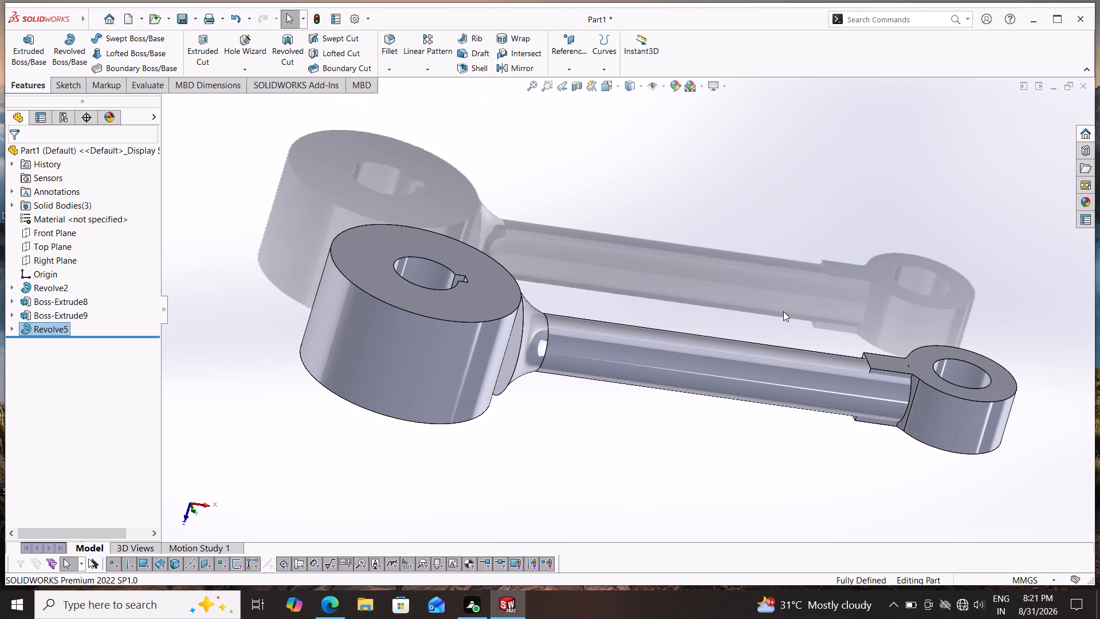
pyautogui.moveTo(771, 301); pyautogui.dragTo(631, 320, button='middle')
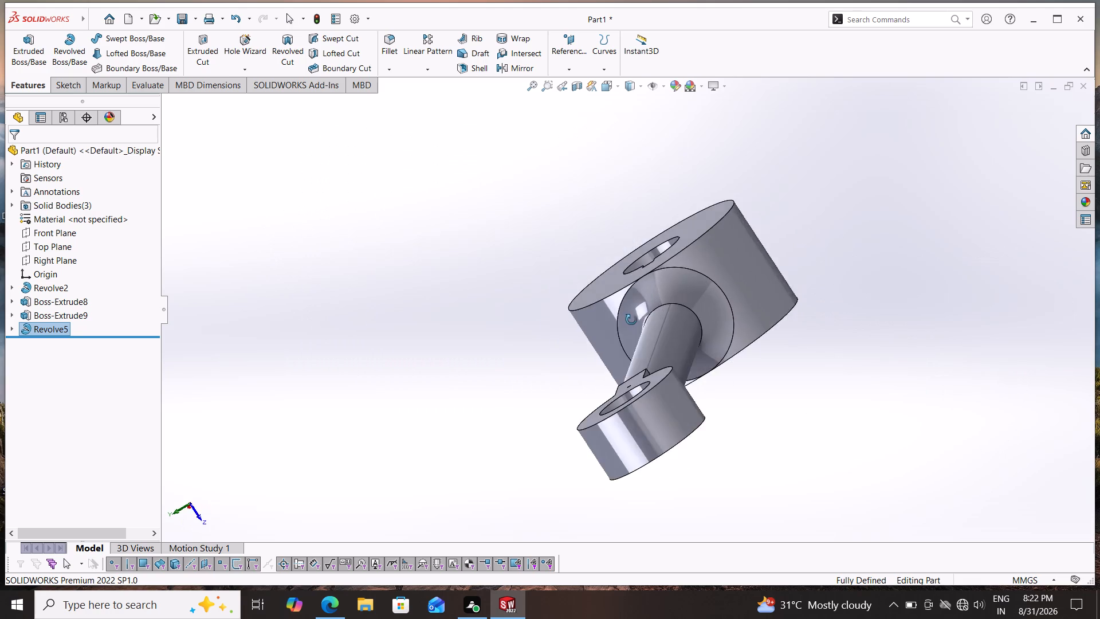
pyautogui.moveTo(631, 320); pyautogui.dragTo(664, 277, button='middle')
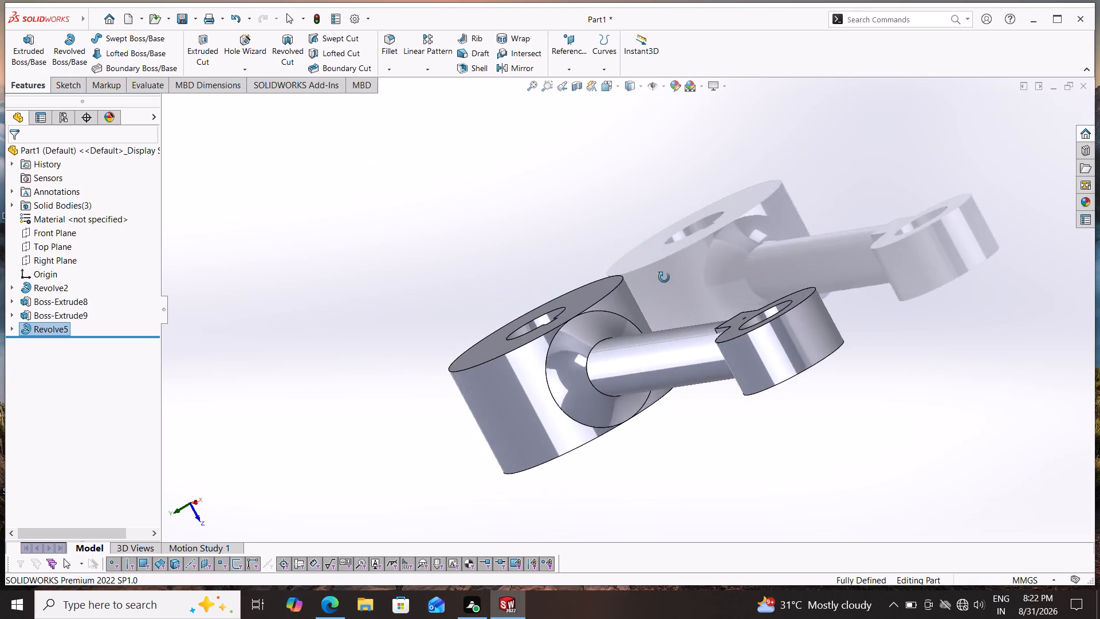
pyautogui.moveTo(664, 277); pyautogui.dragTo(687, 300, button='middle')
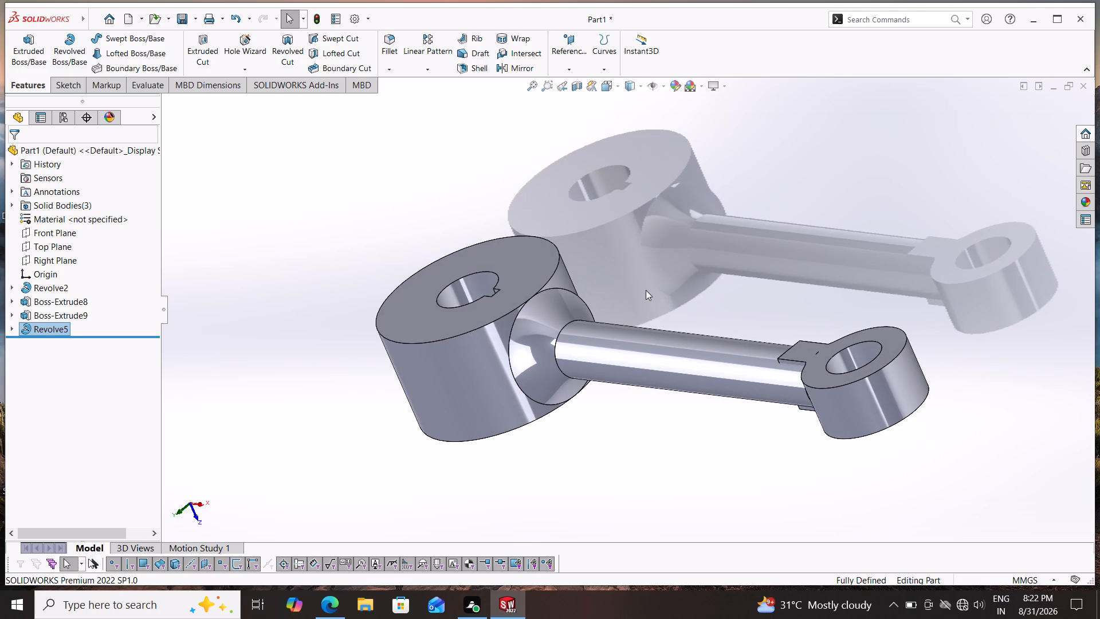
# Open the revolved transition's sketch for editing and delete the vertical profile line along the hub's side.
pyautogui.click(36, 334)
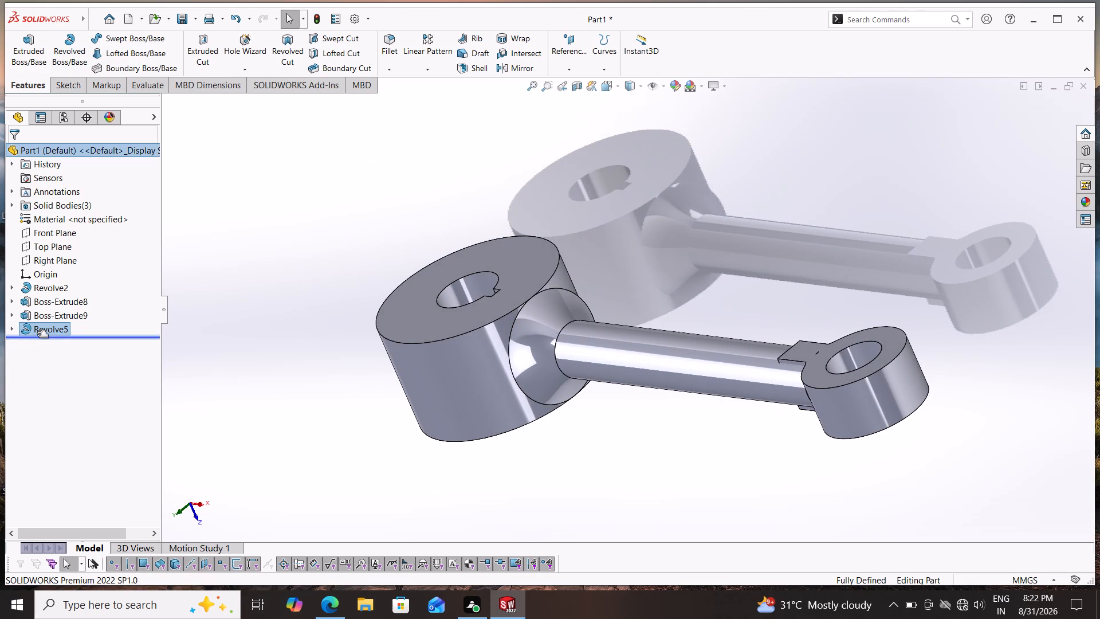
pyautogui.click(45, 330)
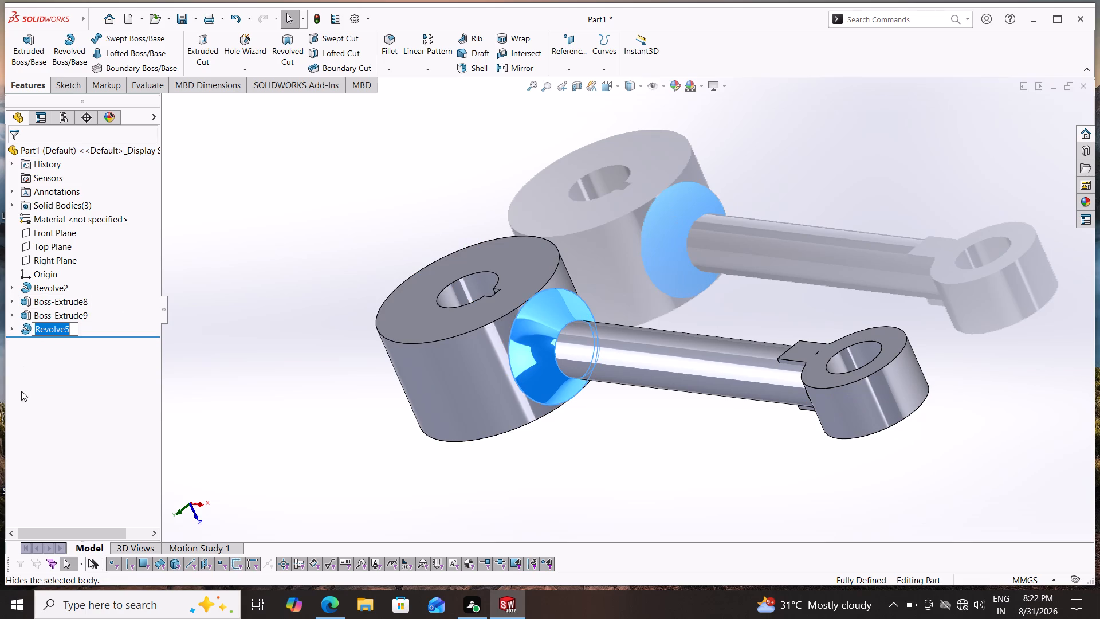
pyautogui.click(22, 391)
pyautogui.click(53, 330)
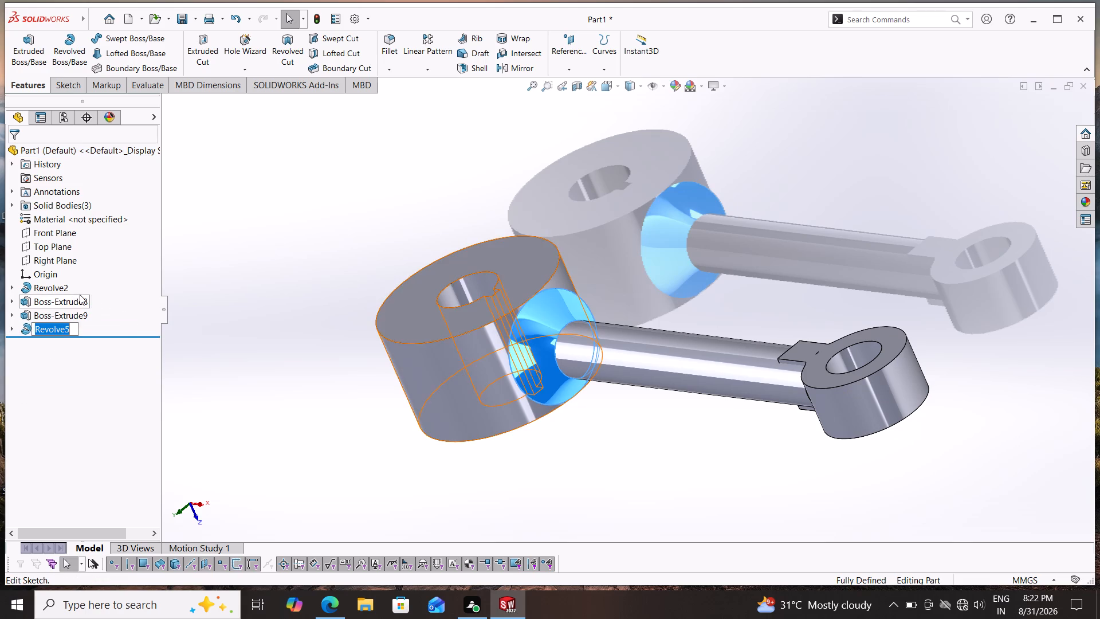
pyautogui.click(46, 395)
pyautogui.click(62, 326)
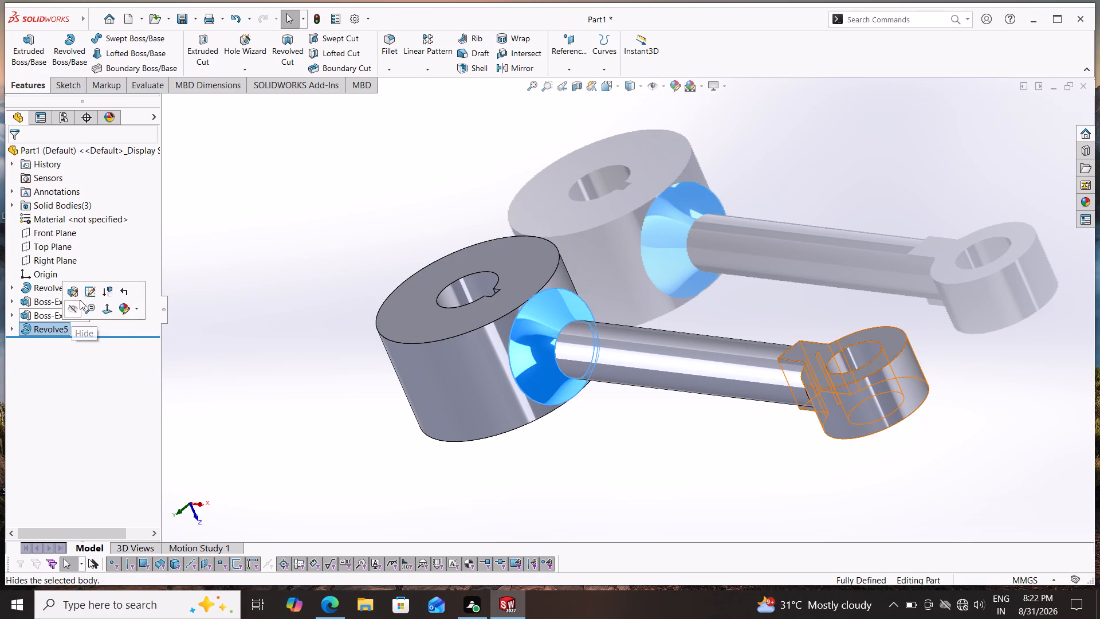
pyautogui.click(91, 288)
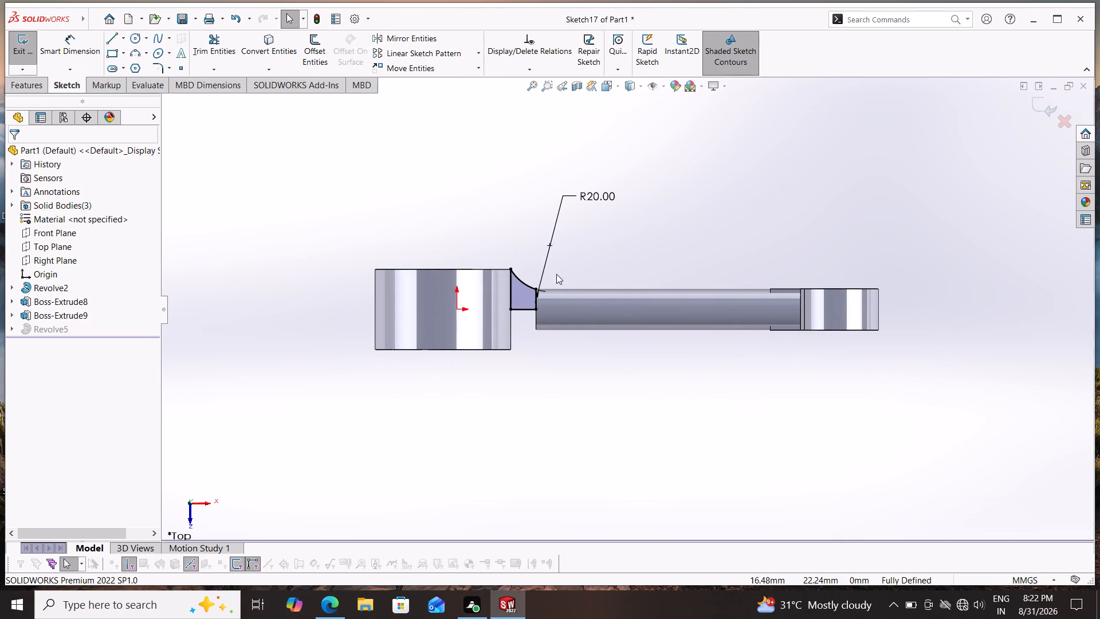
pyautogui.scroll(-4, 570, 305)
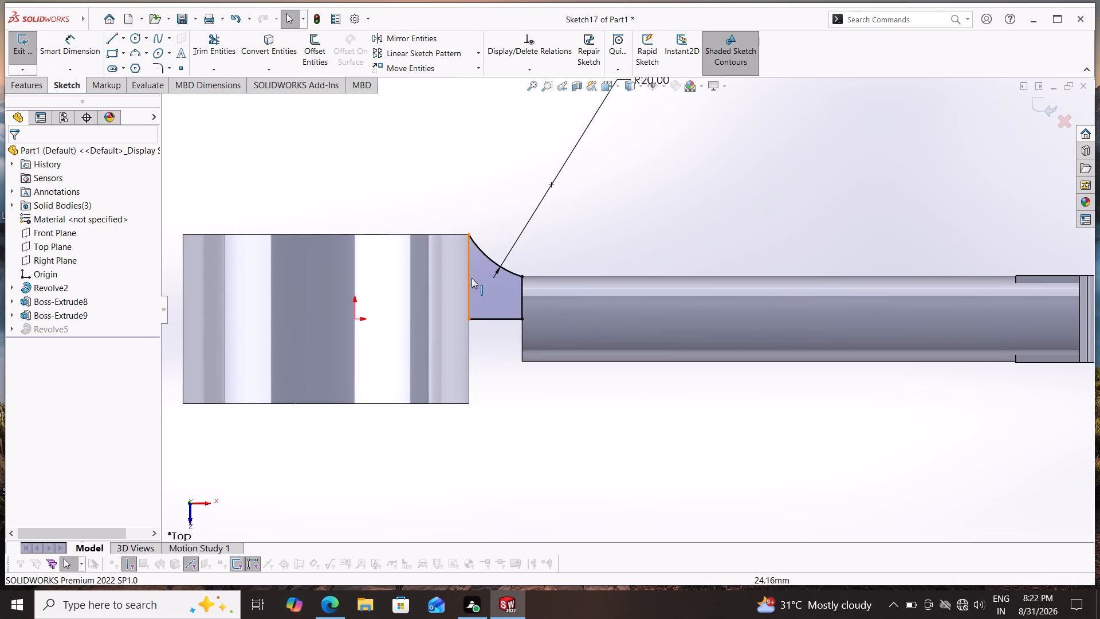
pyautogui.click(467, 298)
pyautogui.press('Delete')
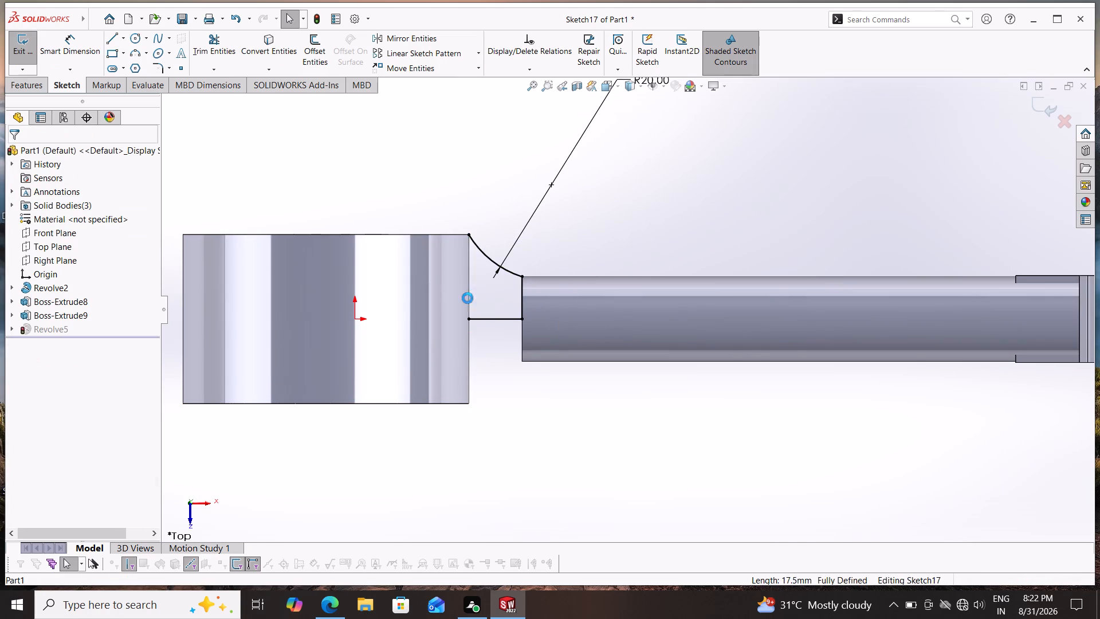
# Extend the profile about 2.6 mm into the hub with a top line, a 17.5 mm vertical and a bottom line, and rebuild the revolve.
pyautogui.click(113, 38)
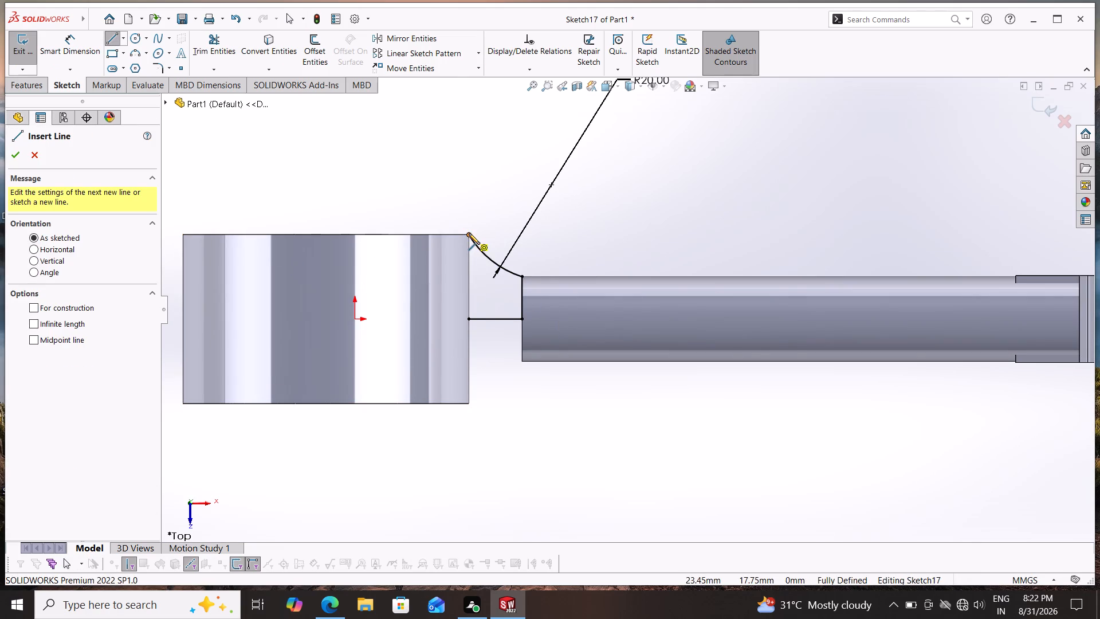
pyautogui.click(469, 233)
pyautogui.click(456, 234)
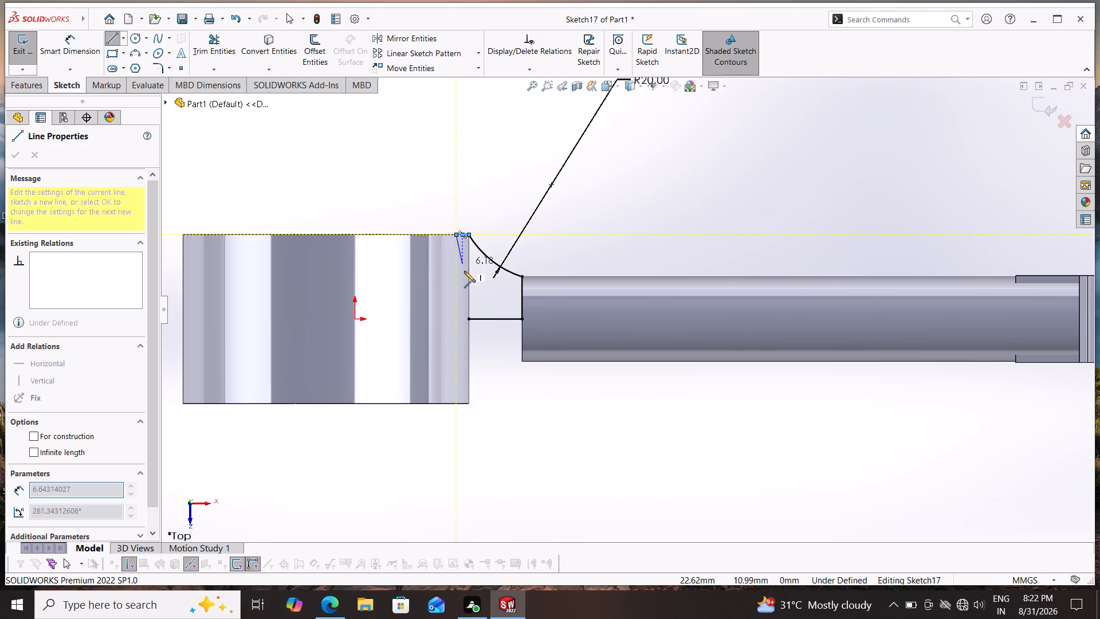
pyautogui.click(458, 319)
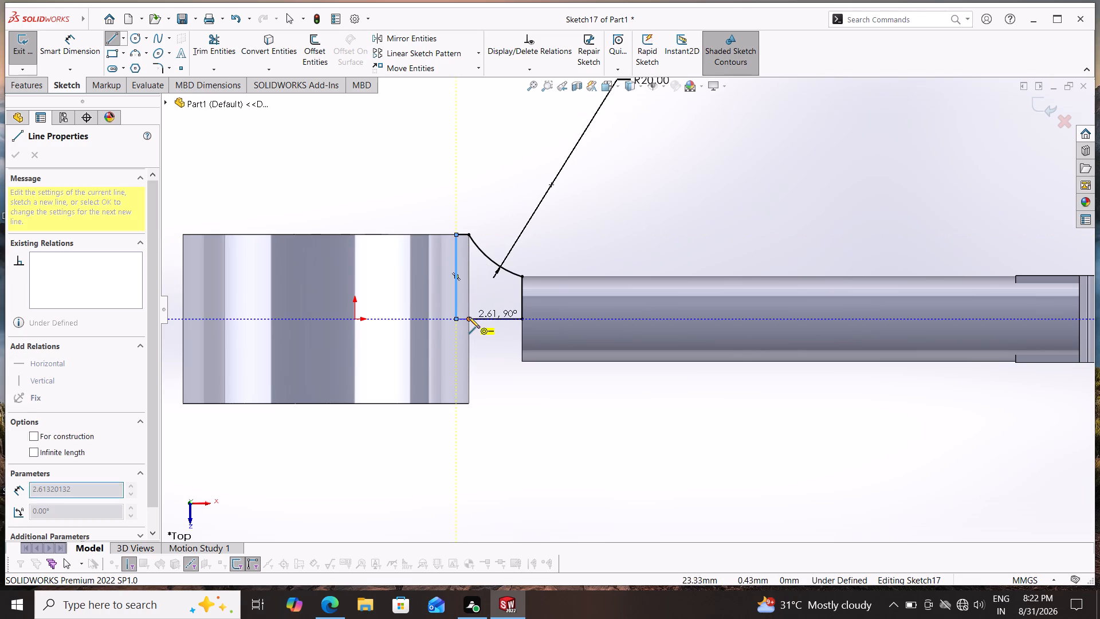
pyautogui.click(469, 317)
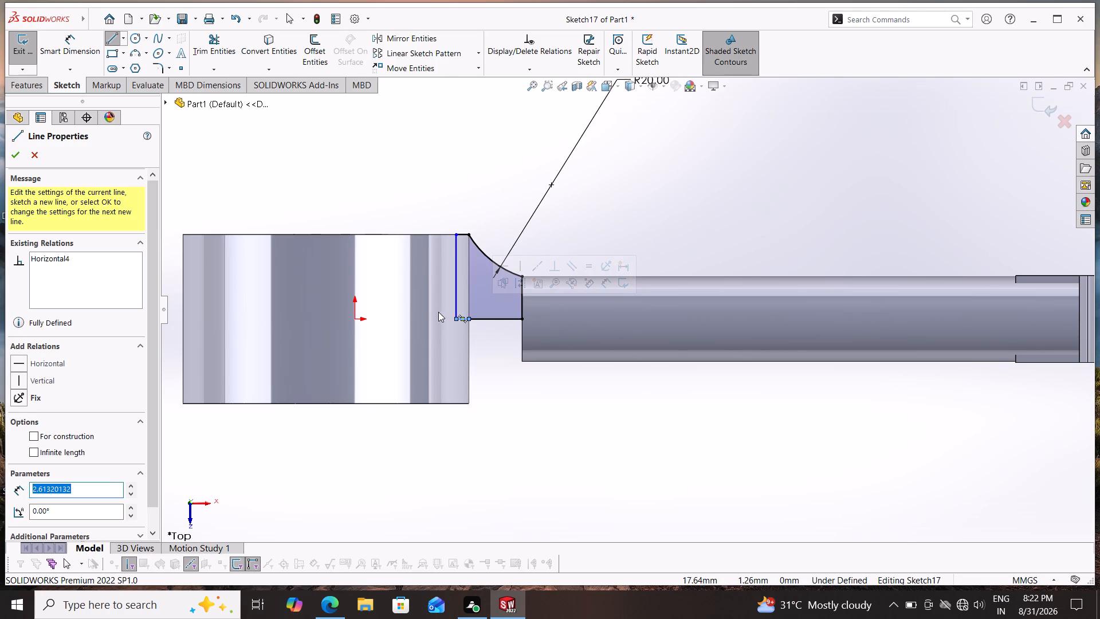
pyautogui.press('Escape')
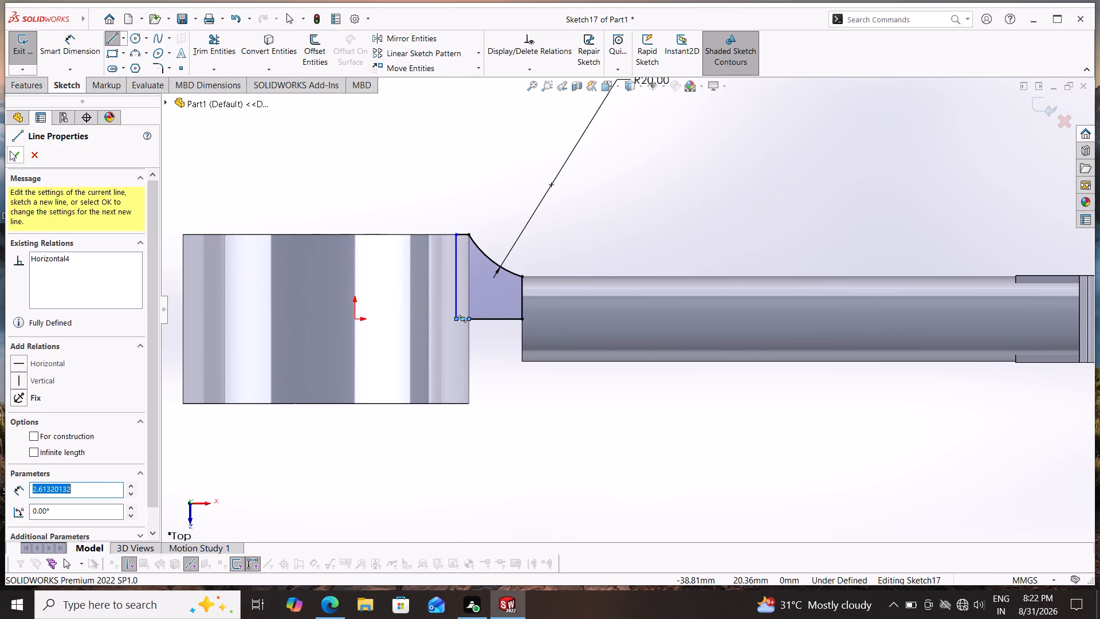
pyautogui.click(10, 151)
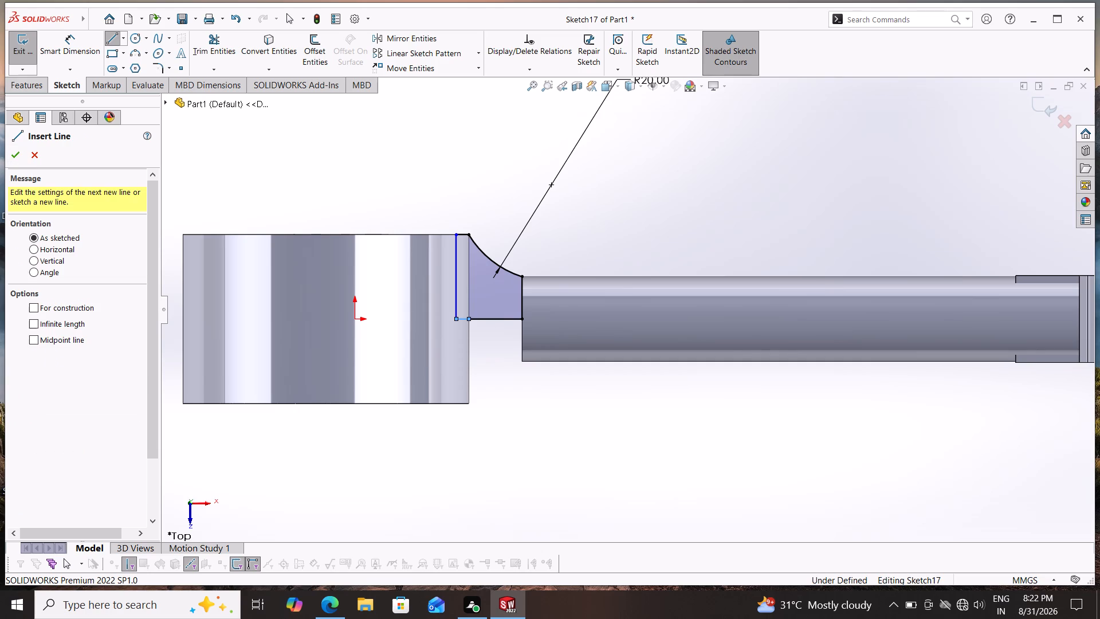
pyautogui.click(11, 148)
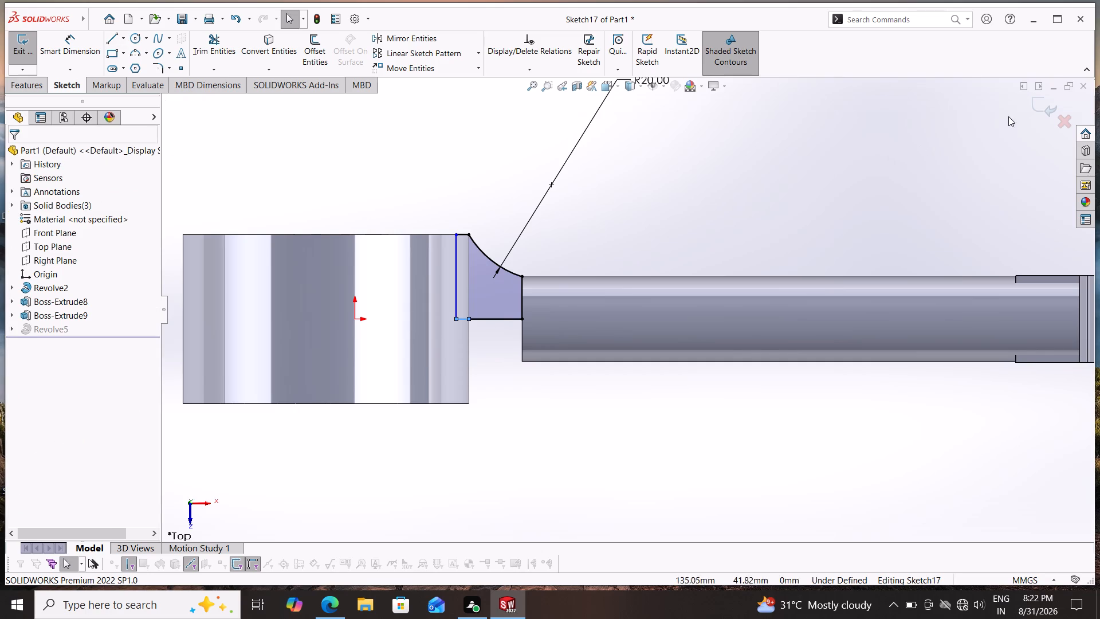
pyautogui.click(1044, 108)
# Examine from several angles where the revolved transition meets the hub's cylindrical side and top face.
pyautogui.moveTo(618, 229); pyautogui.dragTo(589, 257, button='middle')
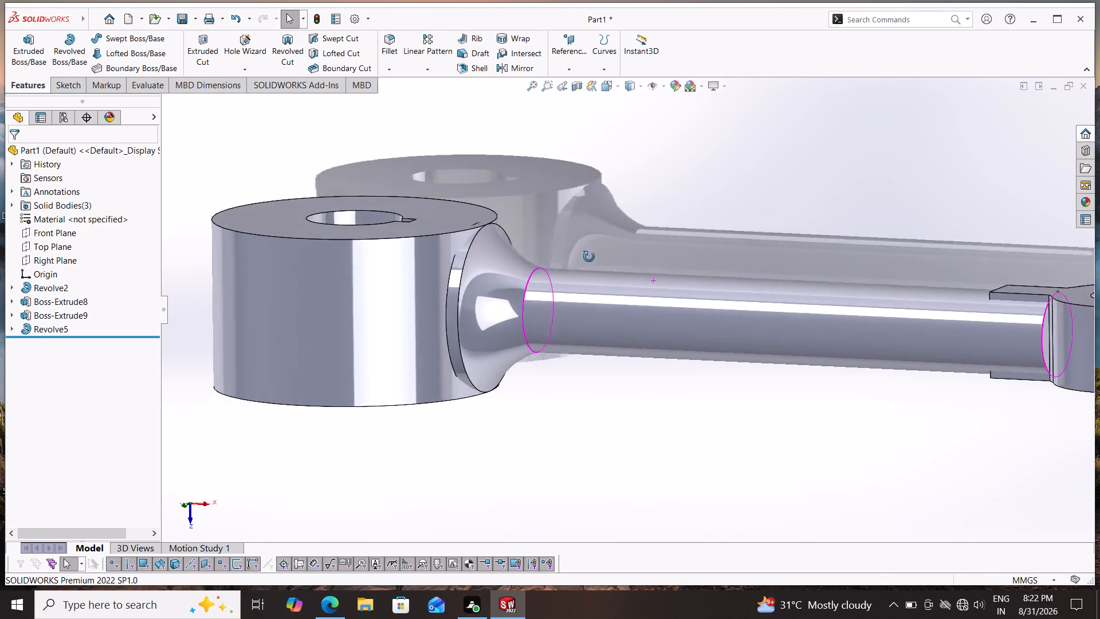
pyautogui.moveTo(589, 257); pyautogui.dragTo(598, 246, button='middle')
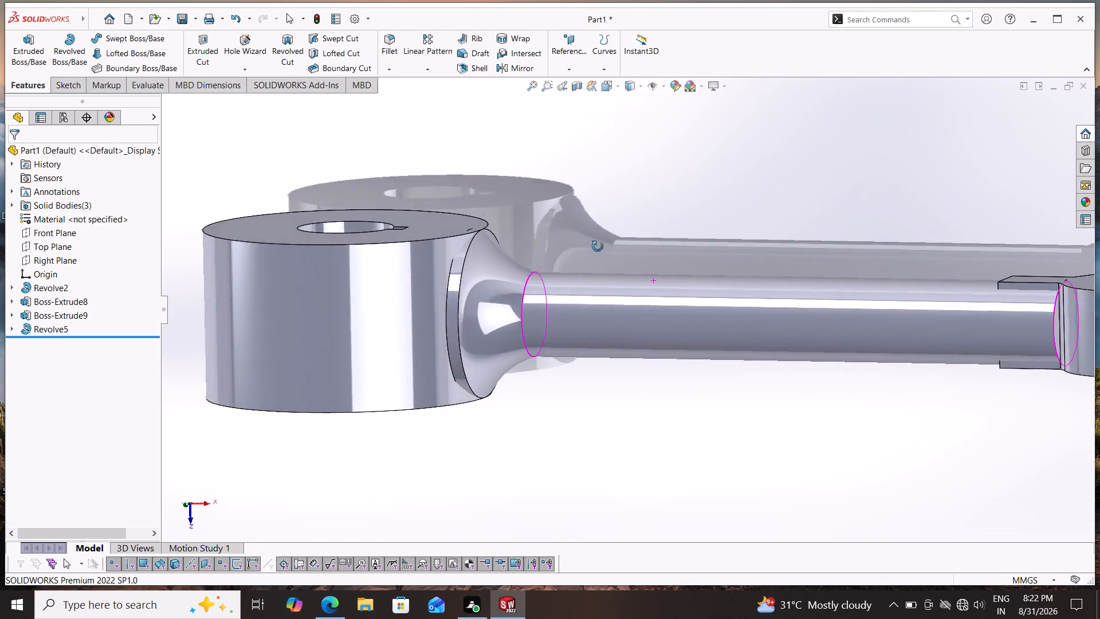
pyautogui.moveTo(598, 246); pyautogui.dragTo(579, 243, button='middle')
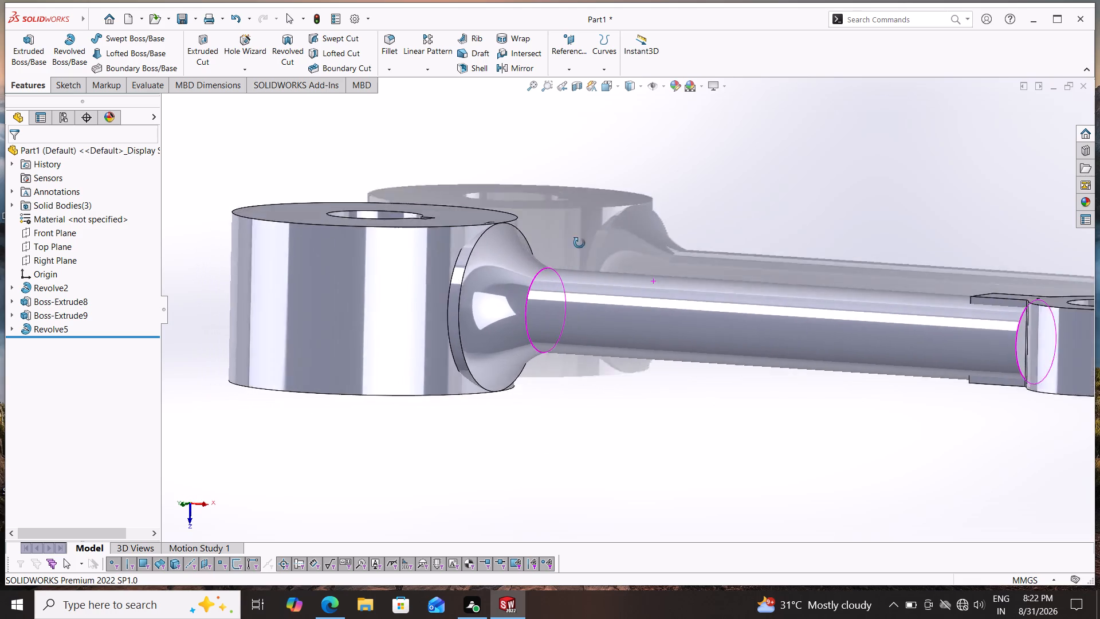
pyautogui.moveTo(579, 243); pyautogui.dragTo(582, 132, button='middle')
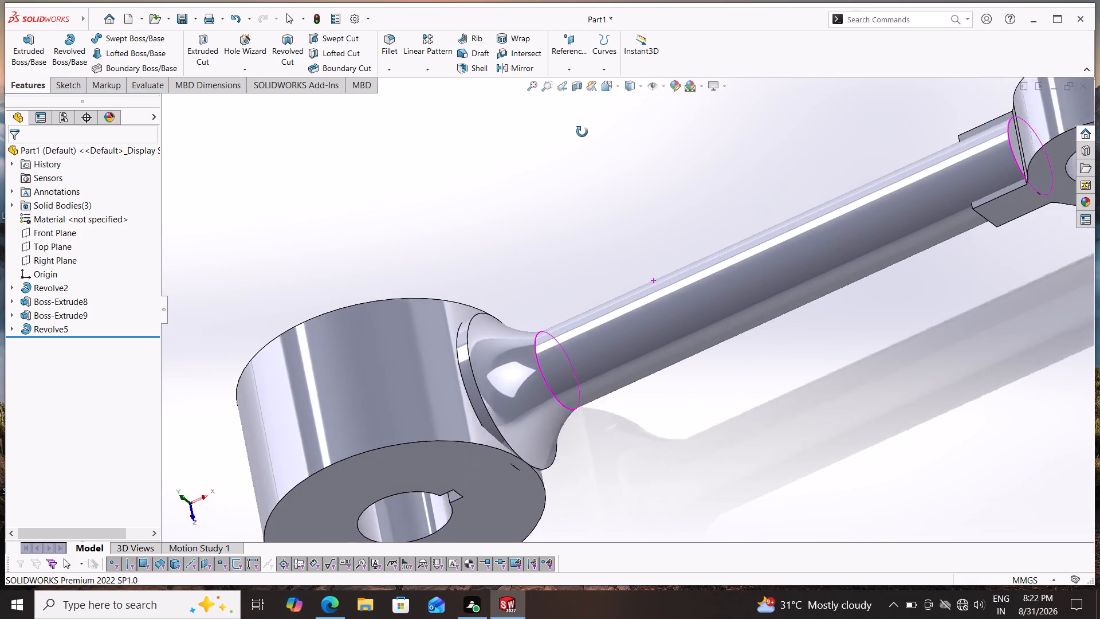
pyautogui.moveTo(582, 132); pyautogui.dragTo(618, 272, button='middle')
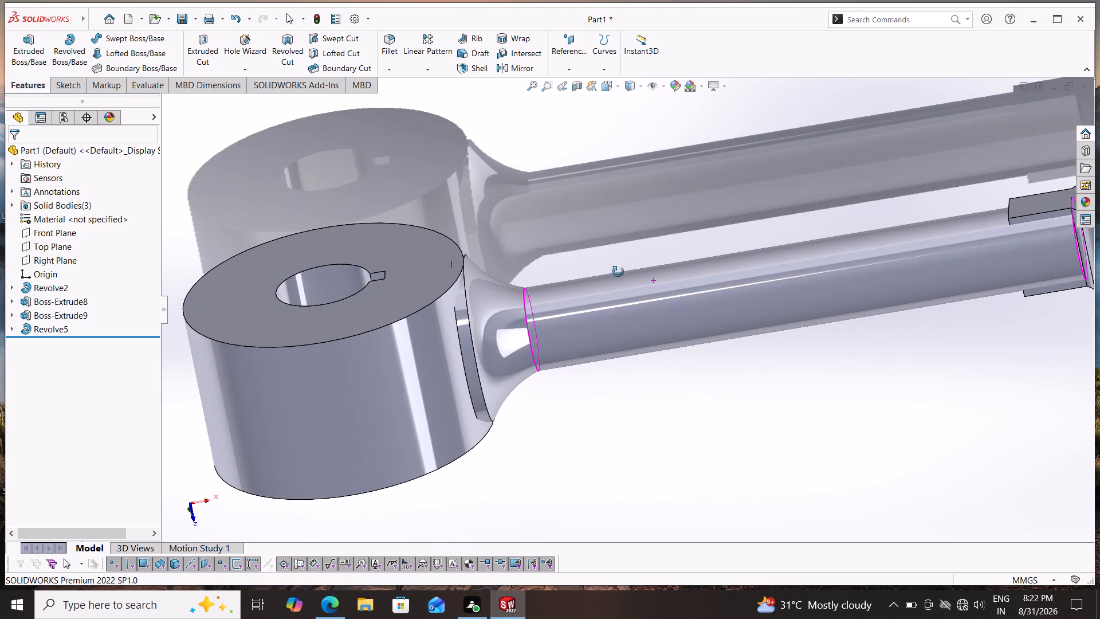
pyautogui.moveTo(618, 272); pyautogui.dragTo(619, 275, button='middle')
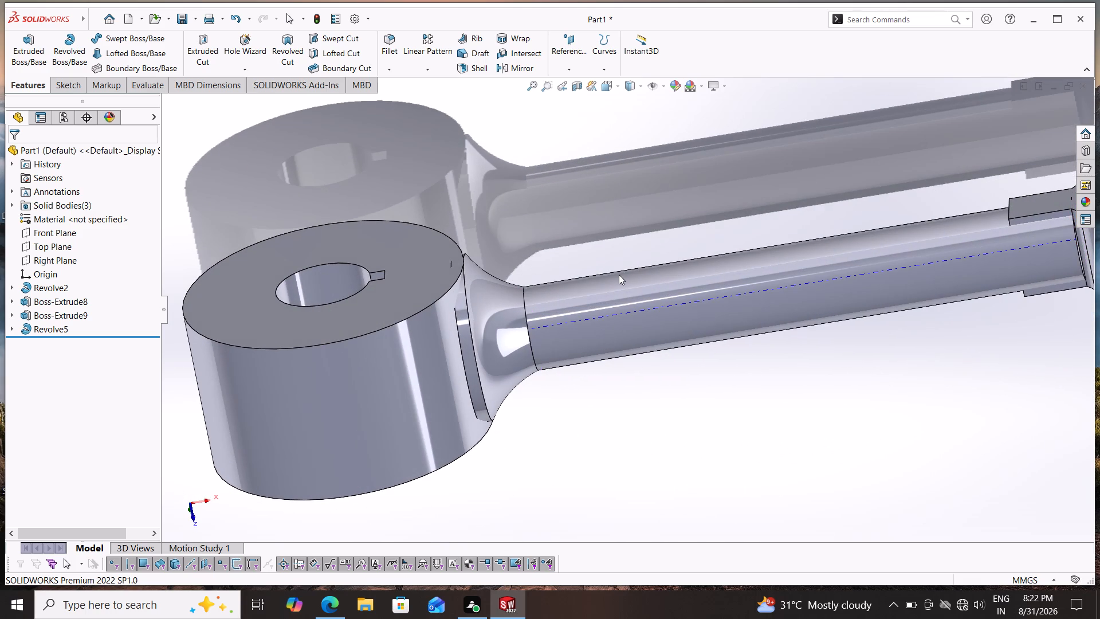
pyautogui.scroll(-1, 618, 273)
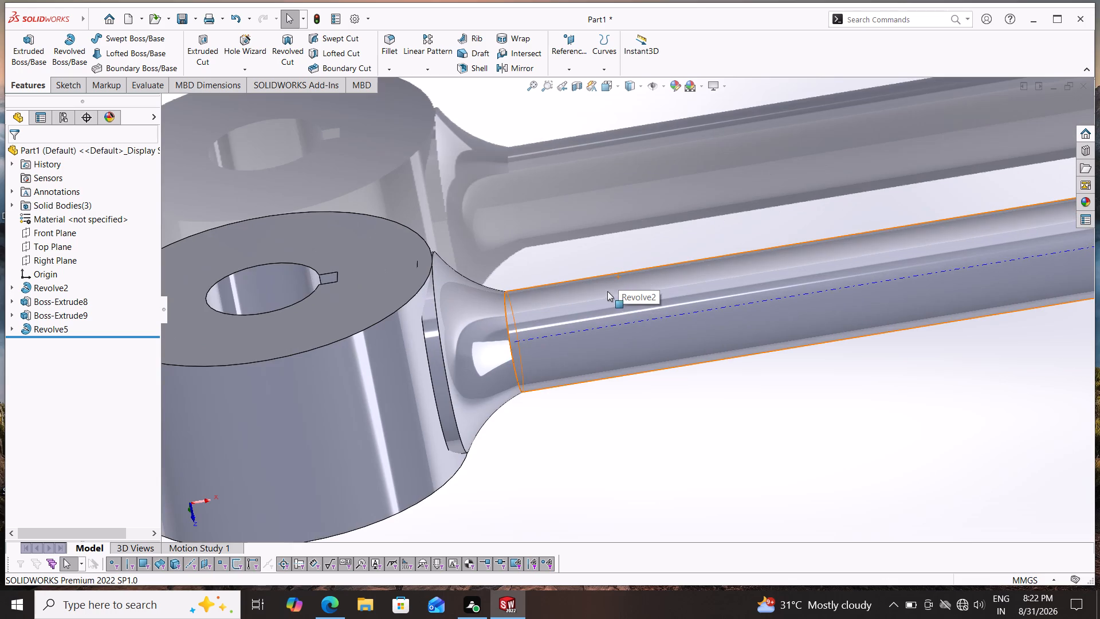
pyautogui.moveTo(565, 200); pyautogui.dragTo(555, 241, button='middle')
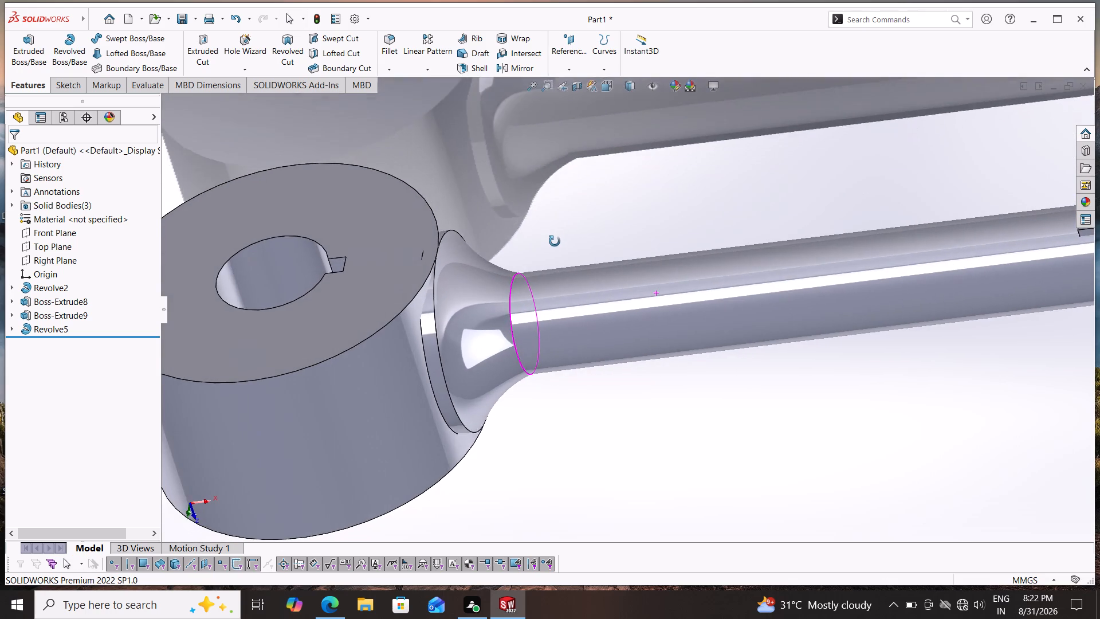
pyautogui.moveTo(555, 241); pyautogui.dragTo(534, 167, button='middle')
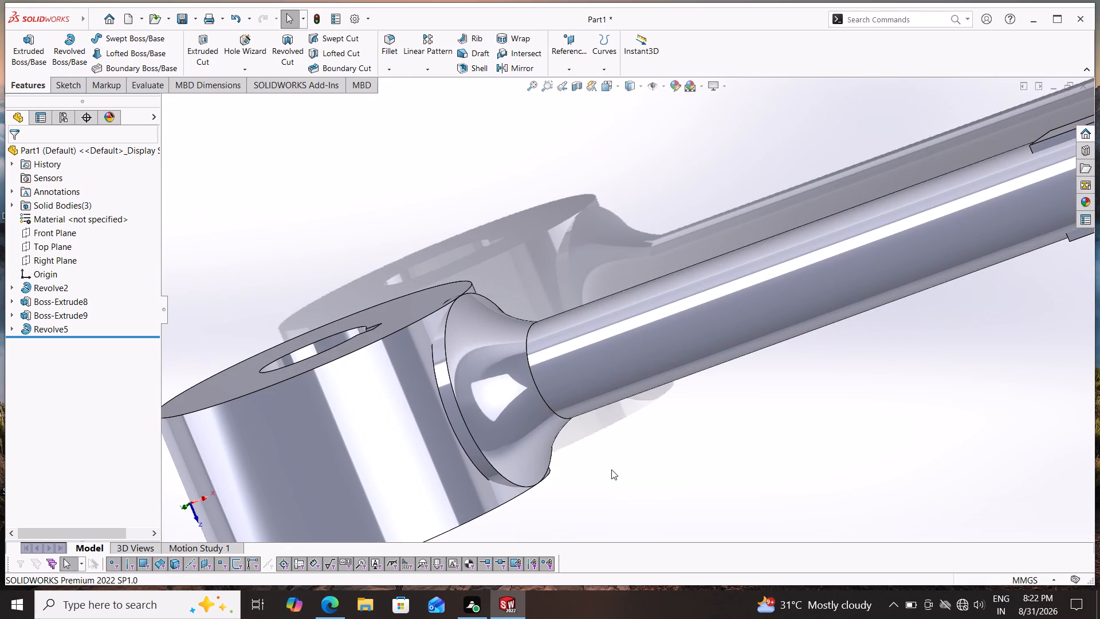
pyautogui.moveTo(600, 440); pyautogui.dragTo(606, 444, button='middle')
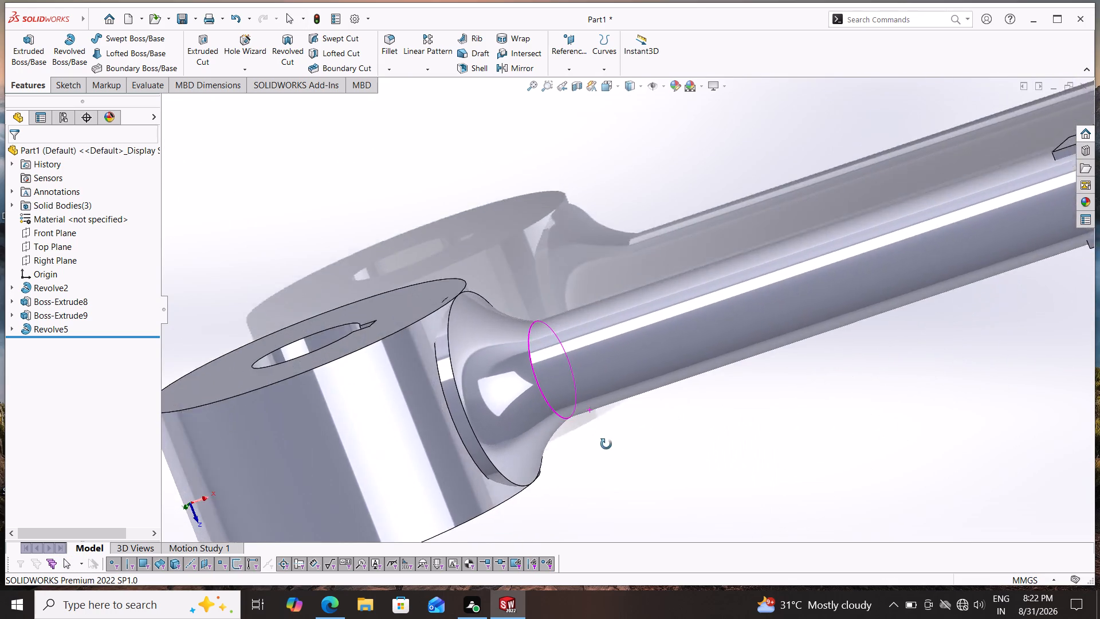
pyautogui.moveTo(606, 444); pyautogui.dragTo(619, 464, button='middle')
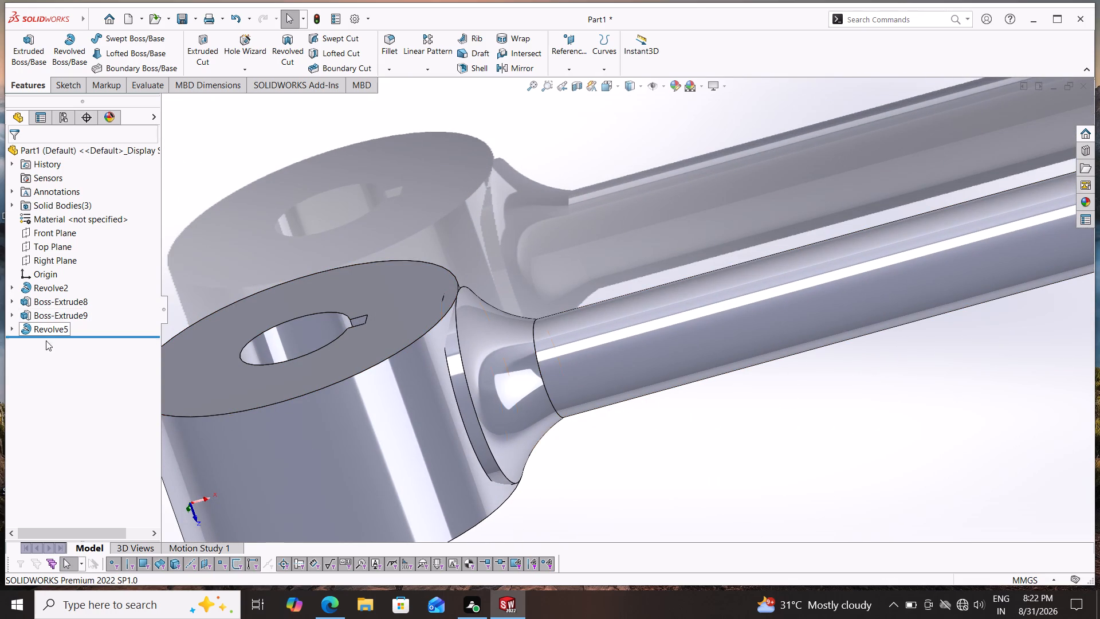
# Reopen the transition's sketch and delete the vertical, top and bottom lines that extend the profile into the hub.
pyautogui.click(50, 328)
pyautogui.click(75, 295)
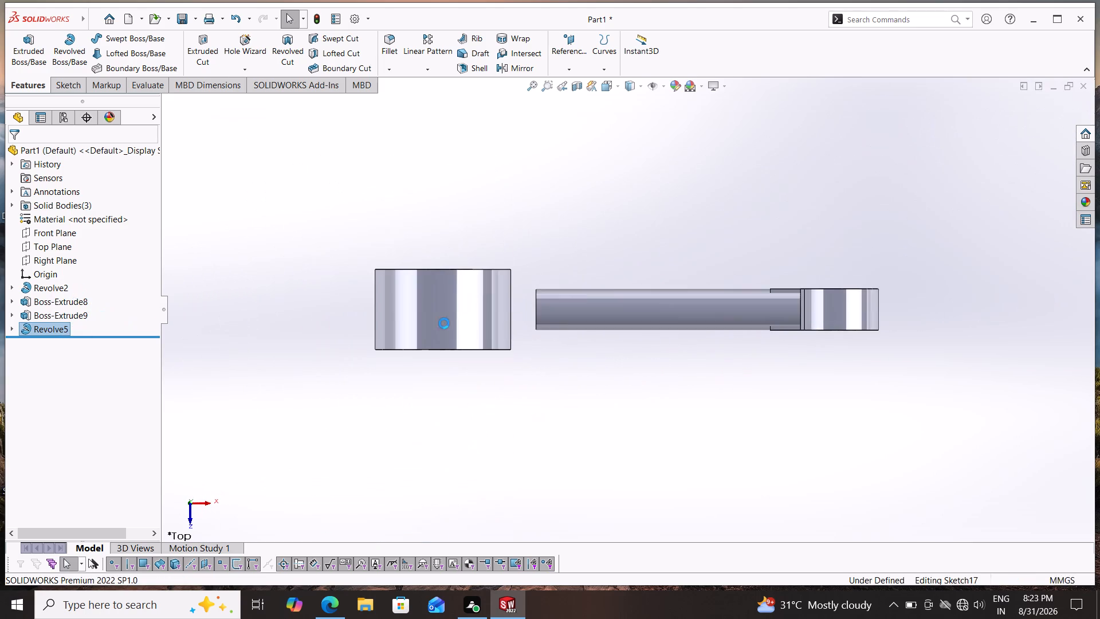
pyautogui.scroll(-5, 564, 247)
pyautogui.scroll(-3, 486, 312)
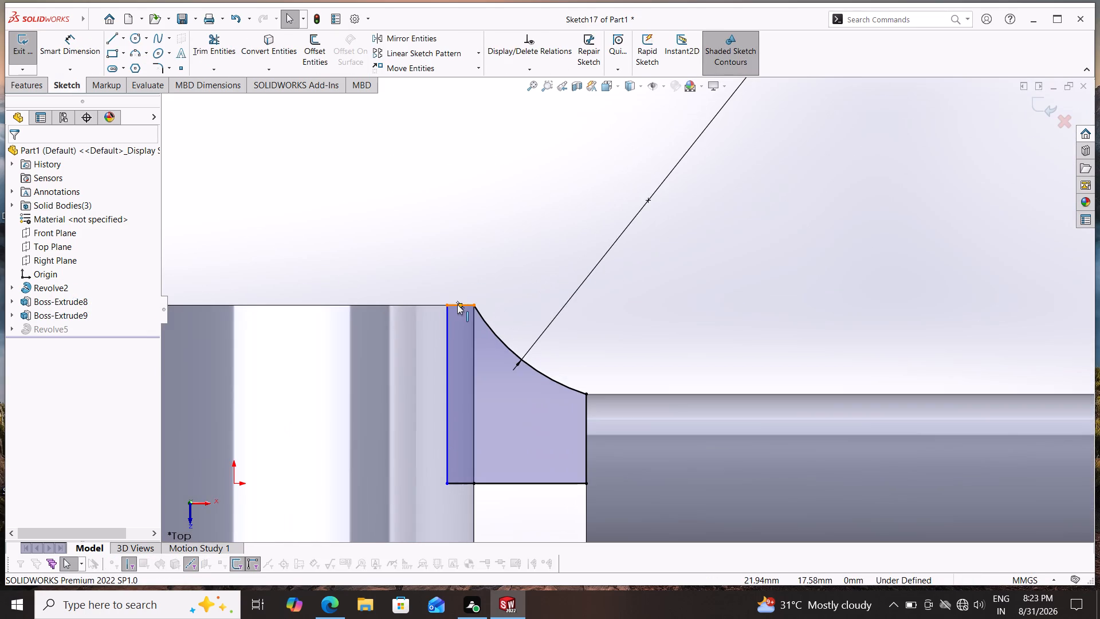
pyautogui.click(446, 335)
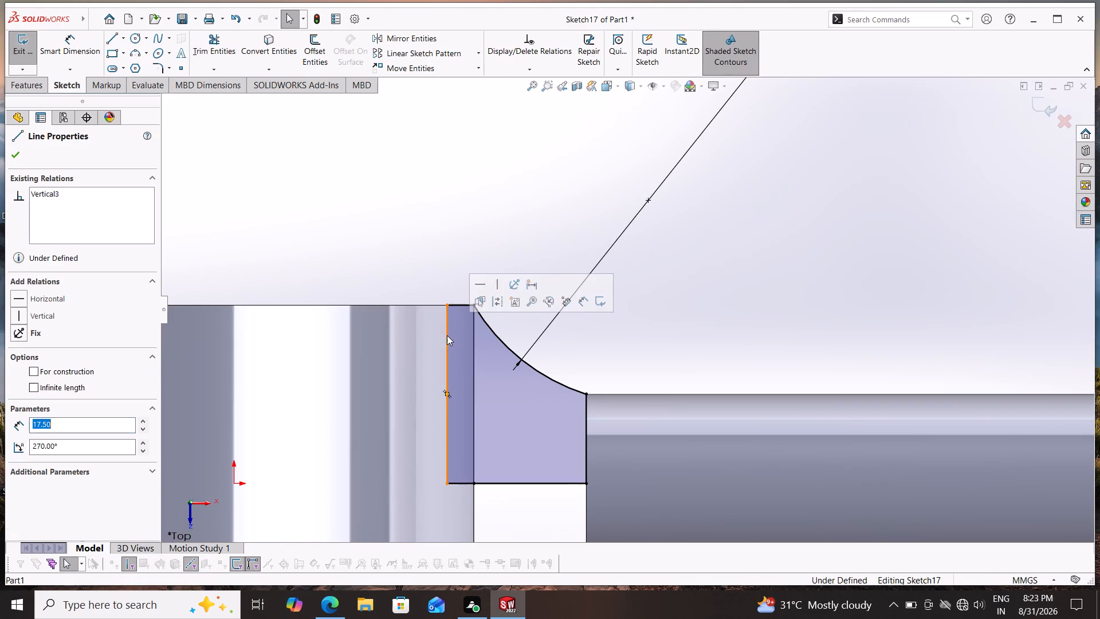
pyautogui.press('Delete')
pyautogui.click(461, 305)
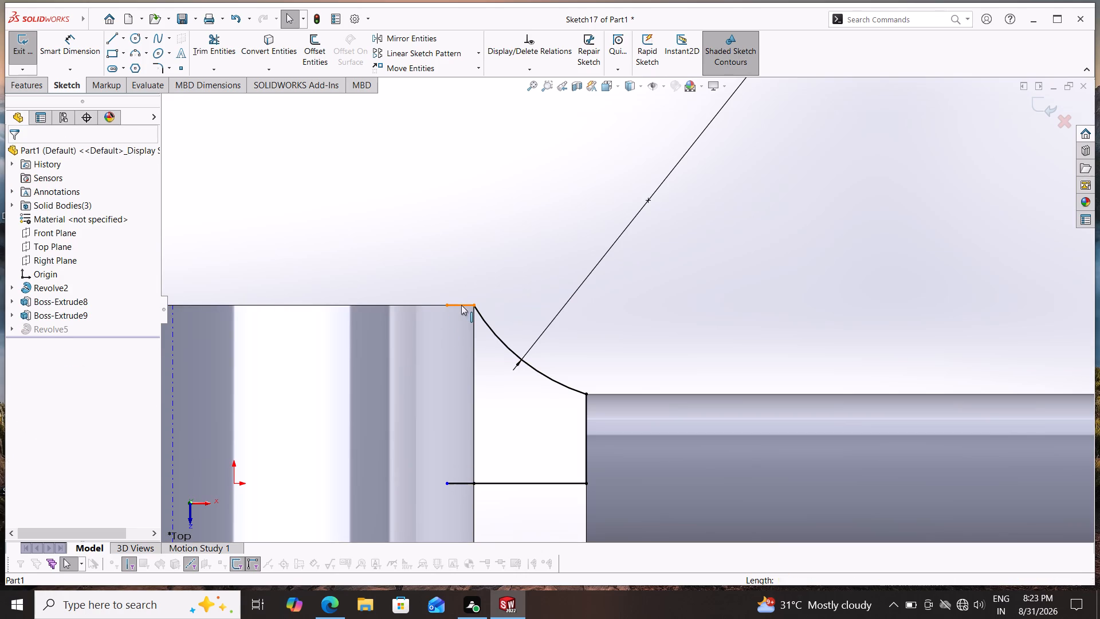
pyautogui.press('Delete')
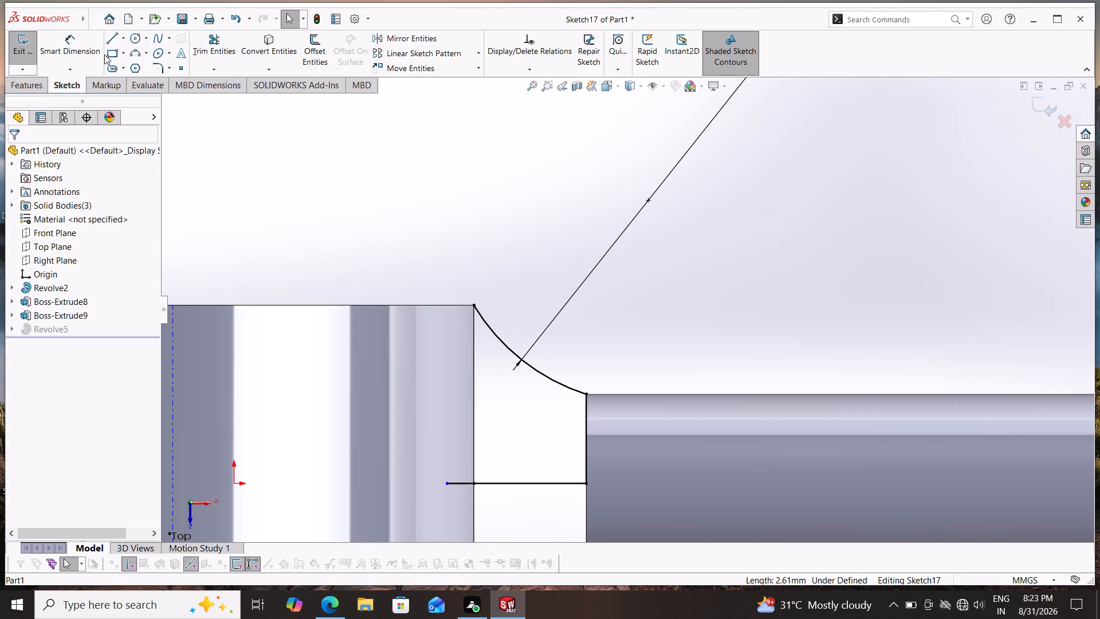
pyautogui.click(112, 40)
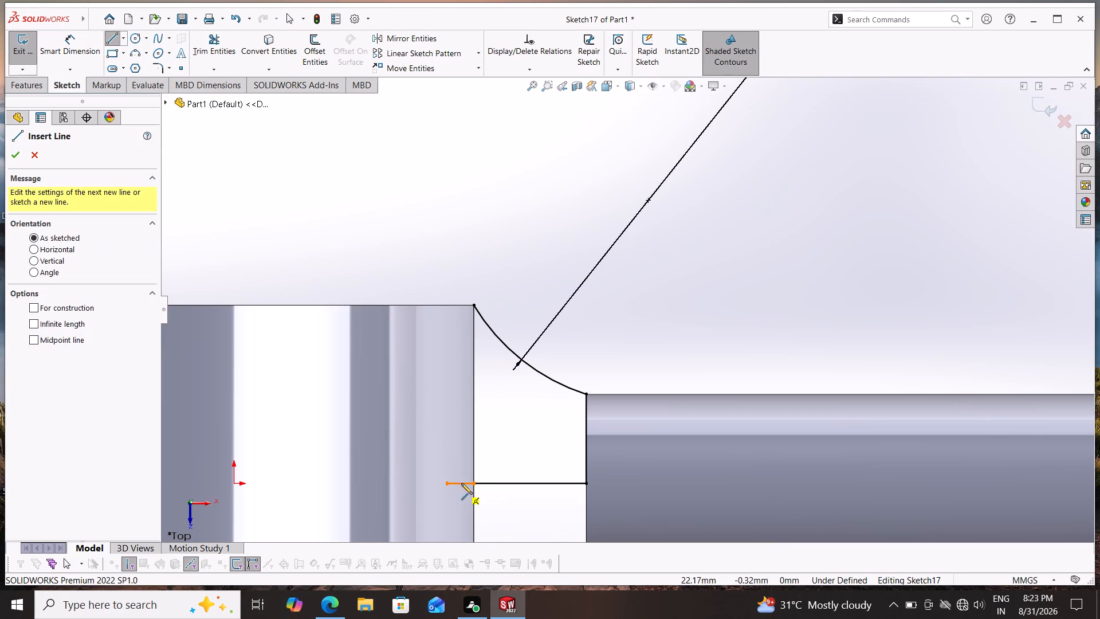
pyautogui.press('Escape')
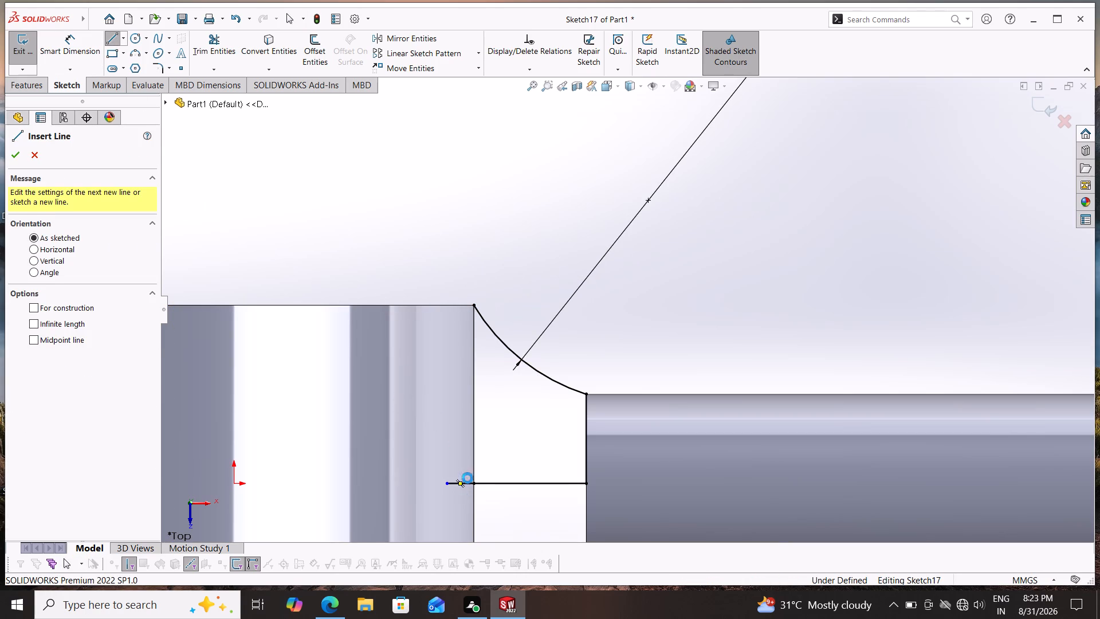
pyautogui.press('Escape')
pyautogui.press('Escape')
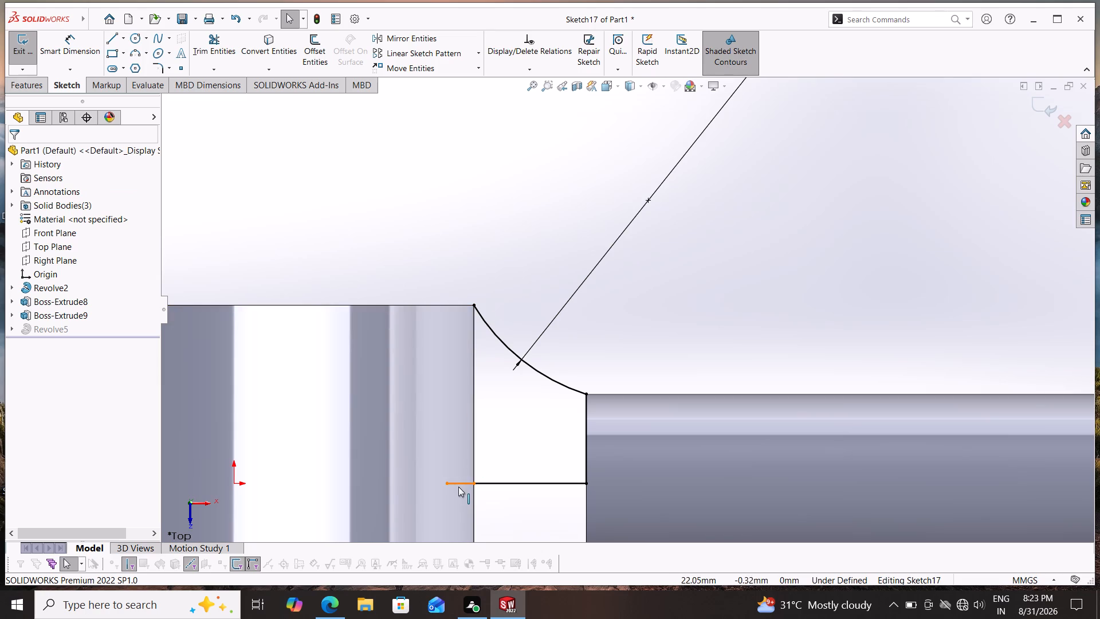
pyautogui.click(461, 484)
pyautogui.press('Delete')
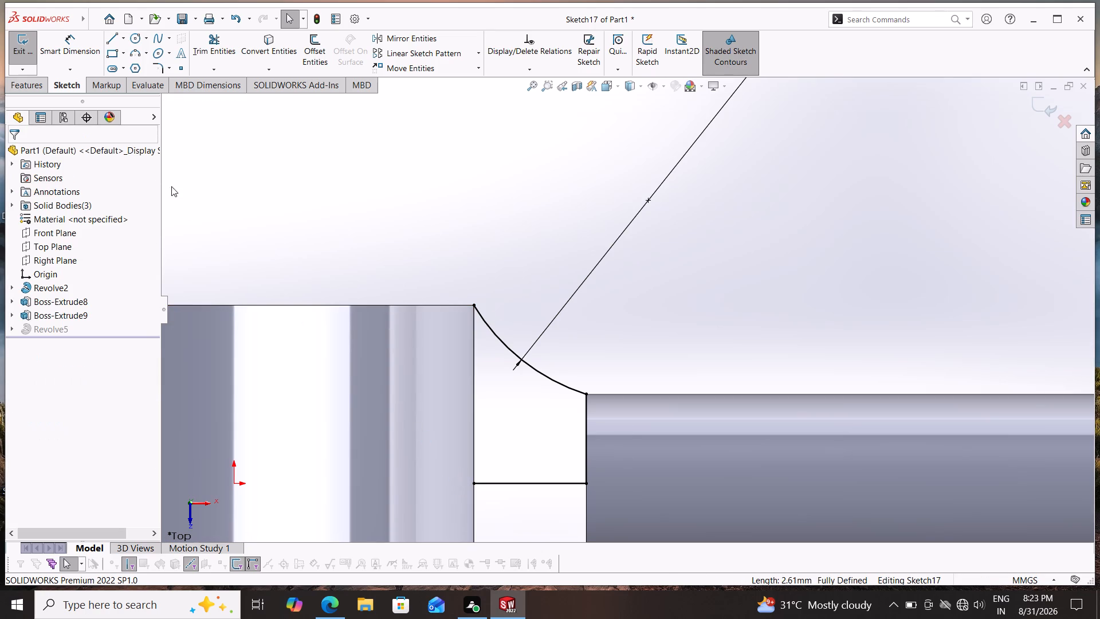
# Extend the profile about 0.9 mm into the hub with a top line, a vertical and a bottom line, and rebuild the revolve.
pyautogui.click(107, 40)
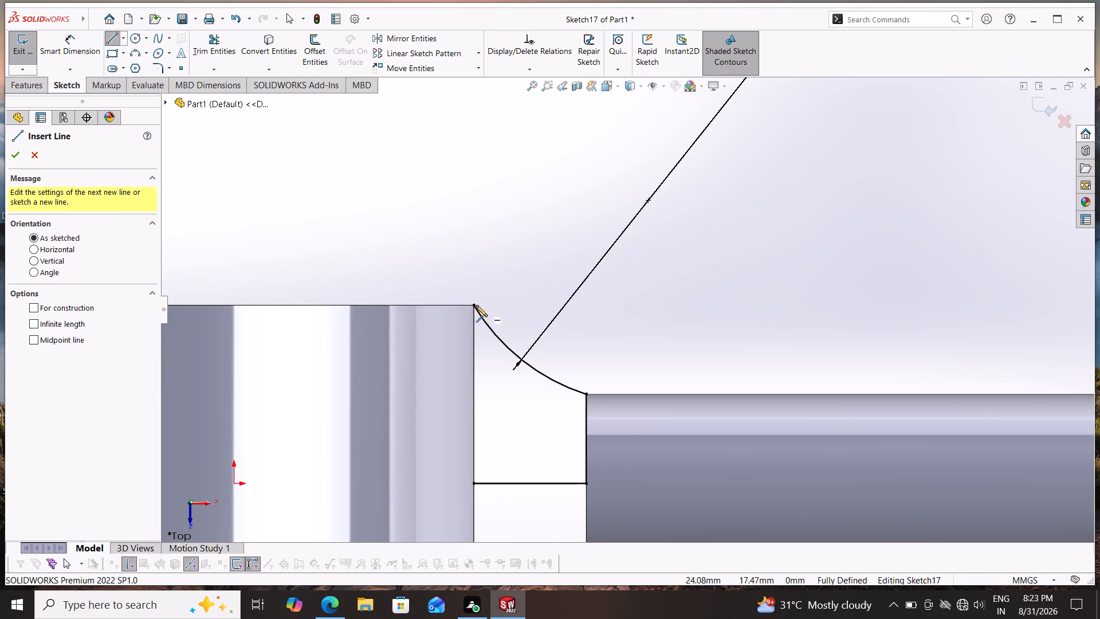
pyautogui.click(476, 305)
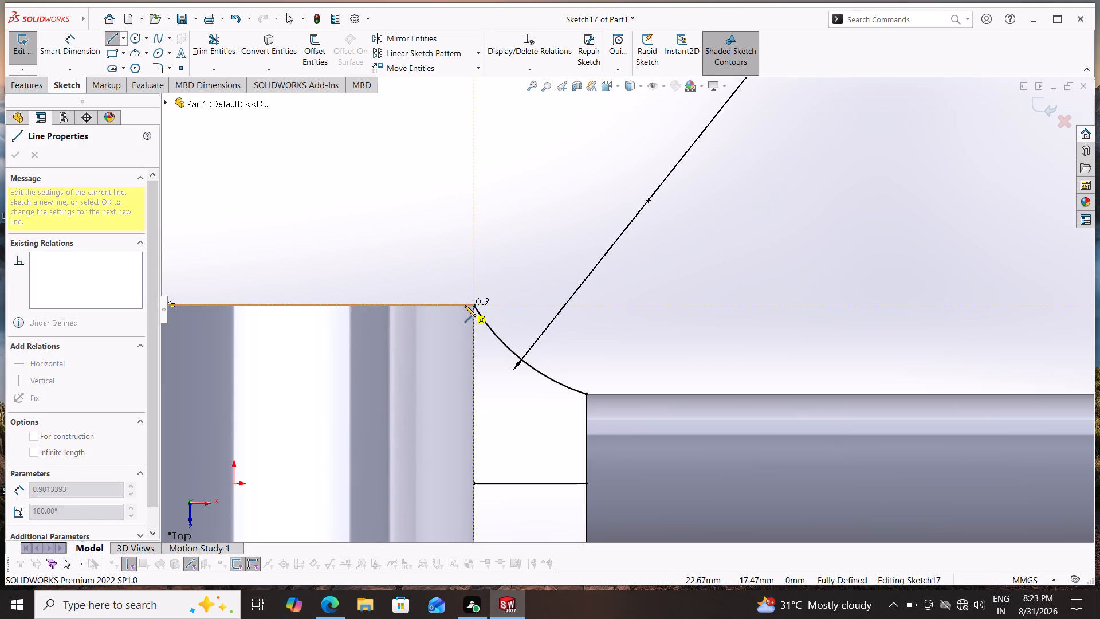
pyautogui.click(465, 305)
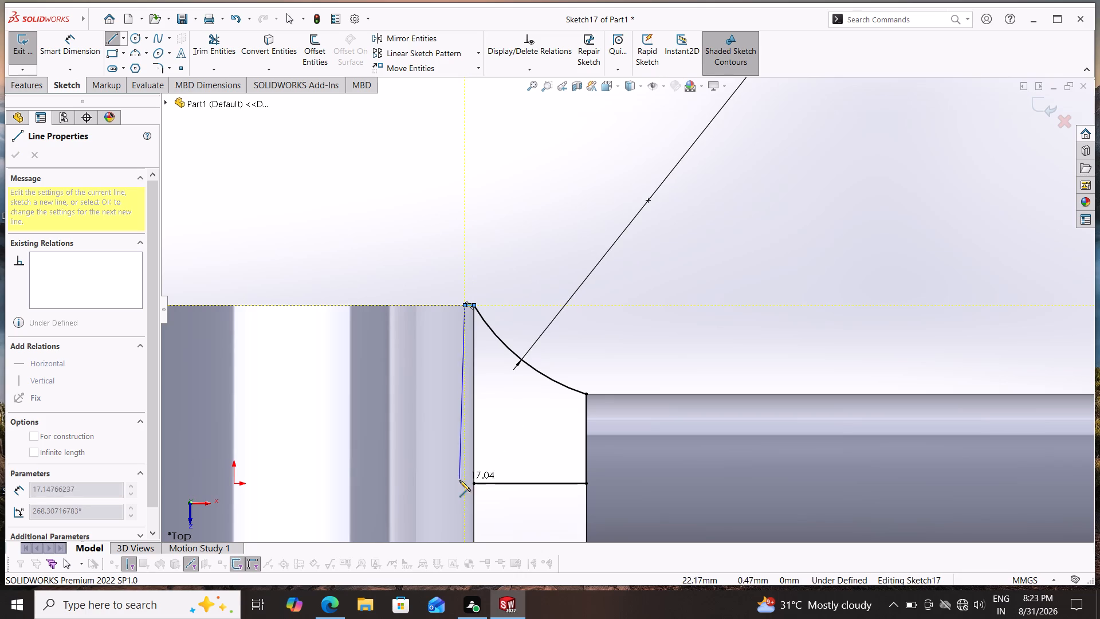
pyautogui.click(467, 485)
pyautogui.click(474, 484)
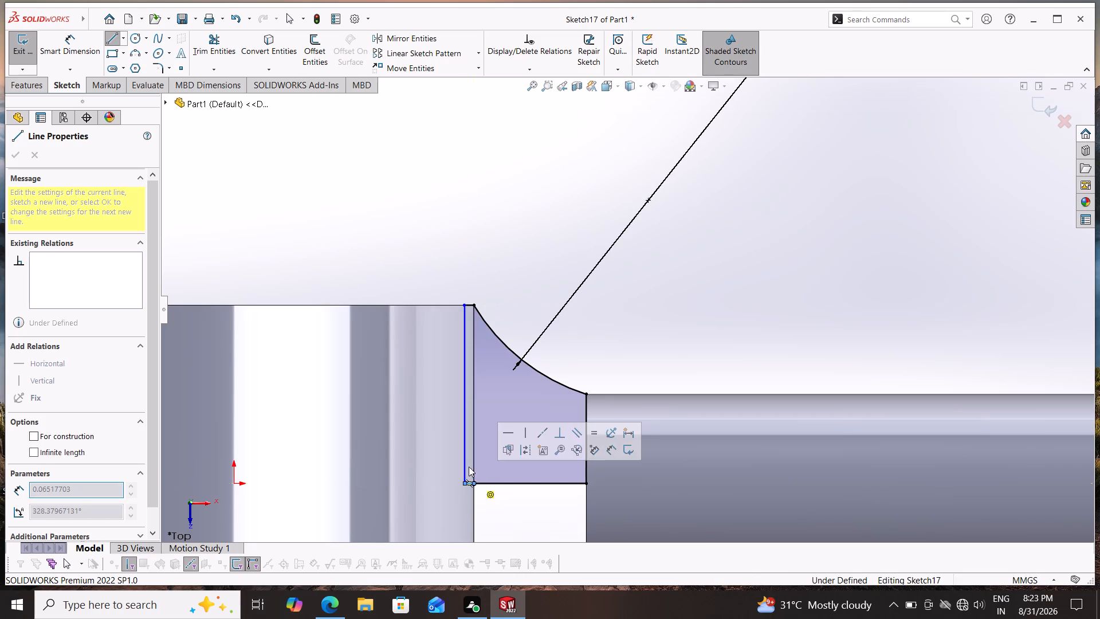
pyautogui.press('Escape')
pyautogui.press('Escape')
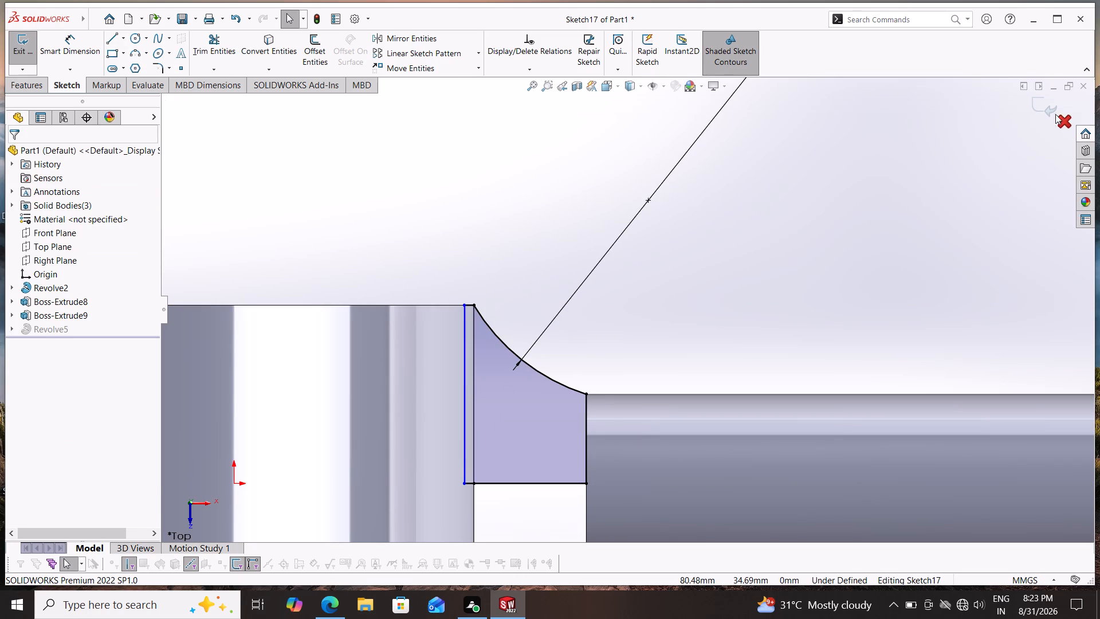
pyautogui.click(1050, 106)
# Examine from several angles how the rebuilt revolved transition meets the hub's side and top face.
pyautogui.moveTo(742, 272); pyautogui.dragTo(680, 322, button='middle')
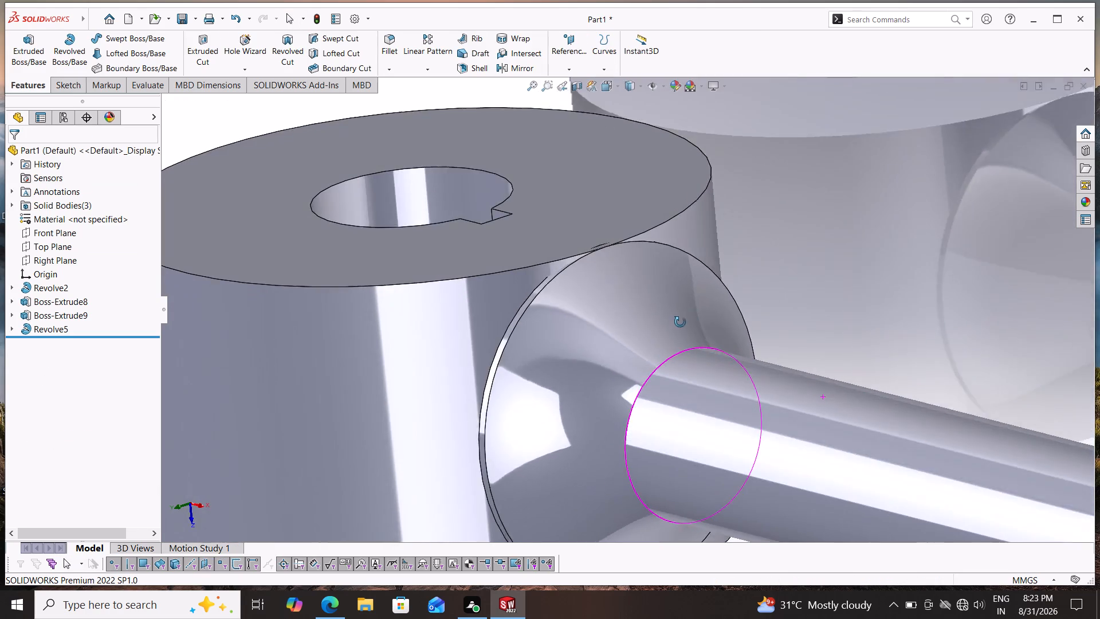
pyautogui.moveTo(680, 322); pyautogui.dragTo(732, 337, button='middle')
pyautogui.scroll(1, 705, 246)
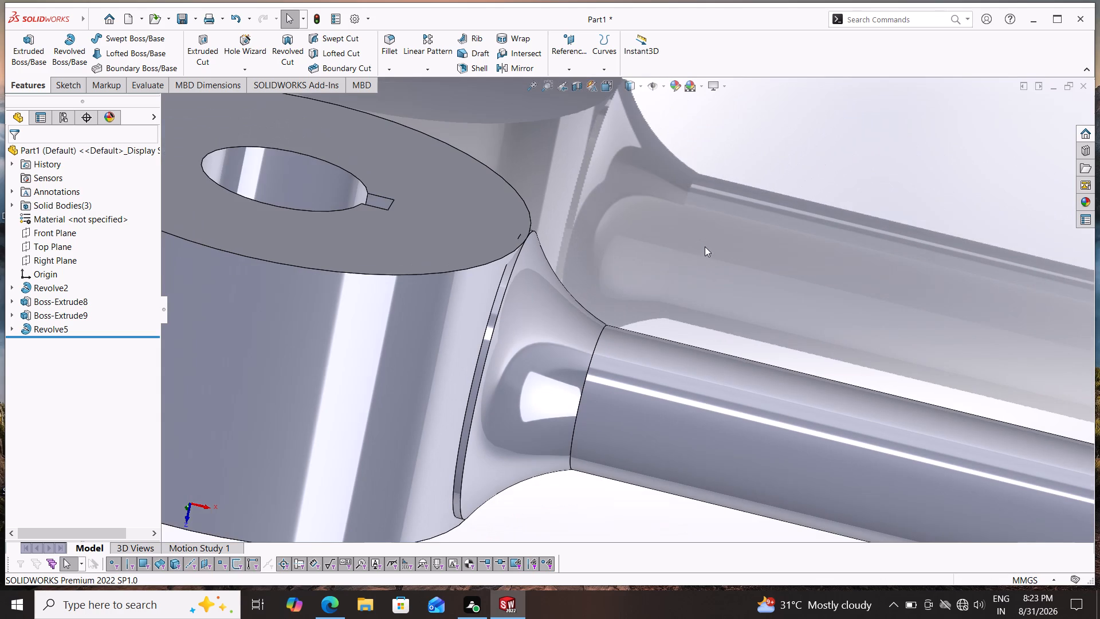
pyautogui.moveTo(720, 287); pyautogui.dragTo(569, 335, button='middle')
pyautogui.scroll(1, 625, 328)
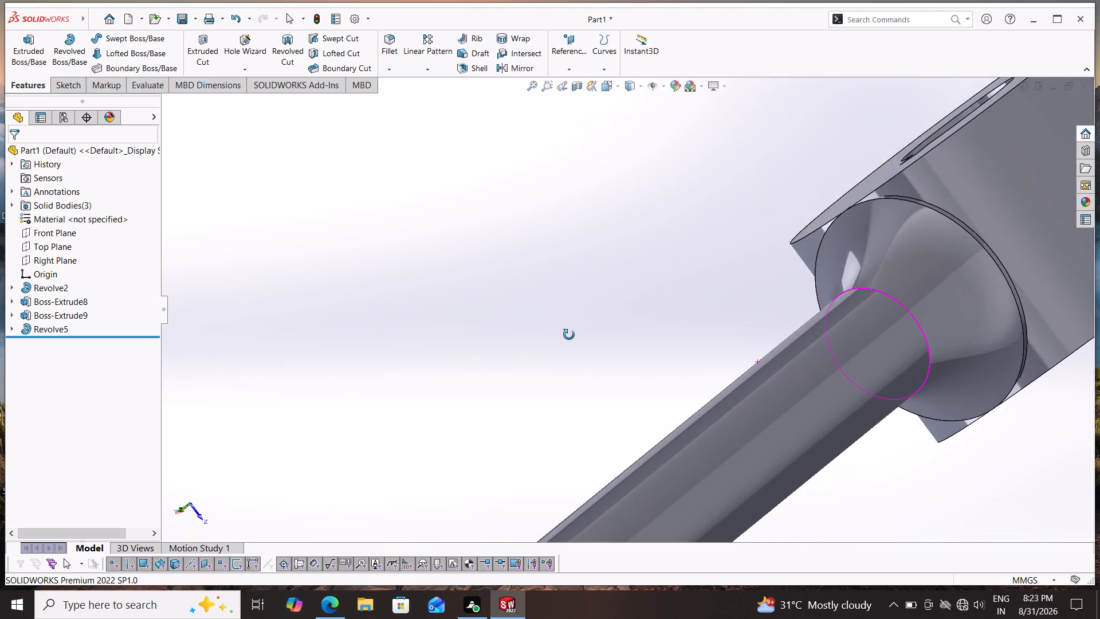
pyautogui.moveTo(569, 335); pyautogui.dragTo(740, 320, button='middle')
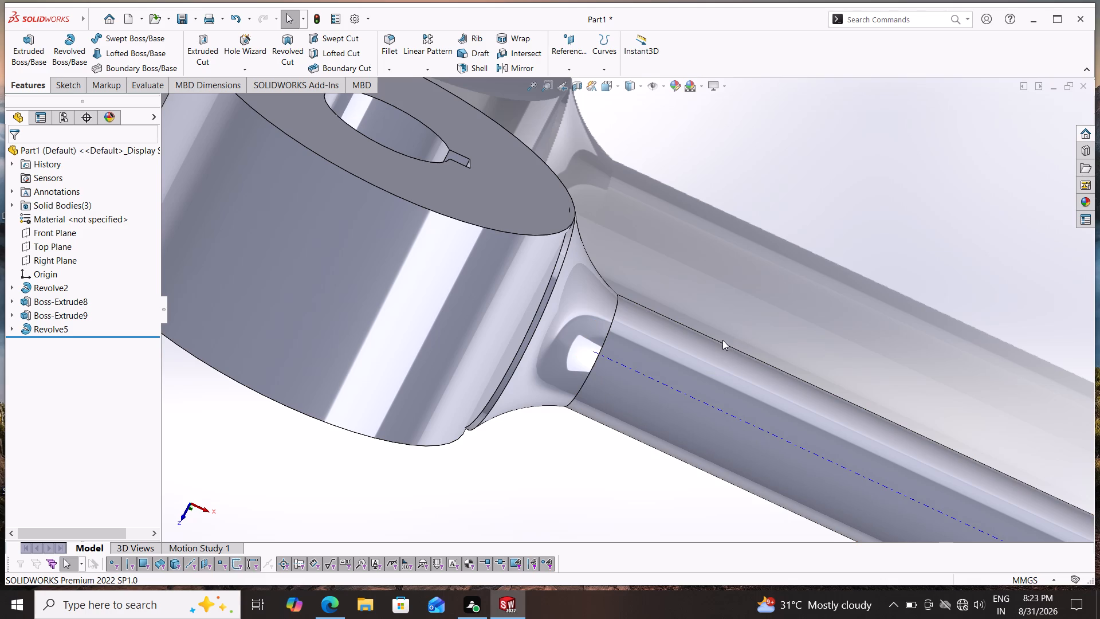
pyautogui.scroll(3, 766, 337)
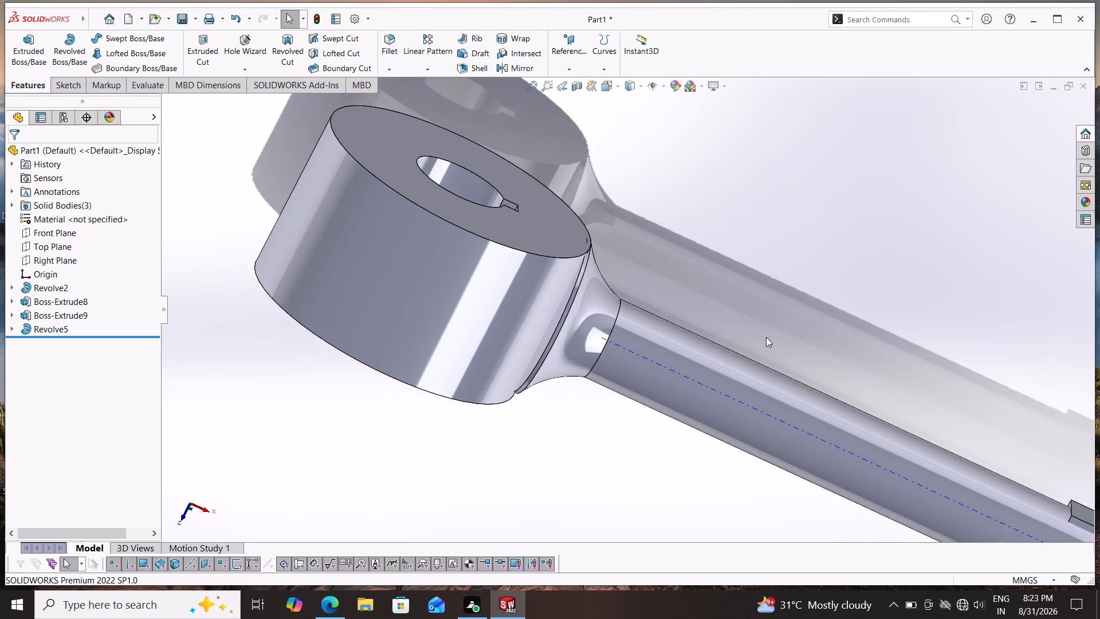
pyautogui.scroll(3, 766, 337)
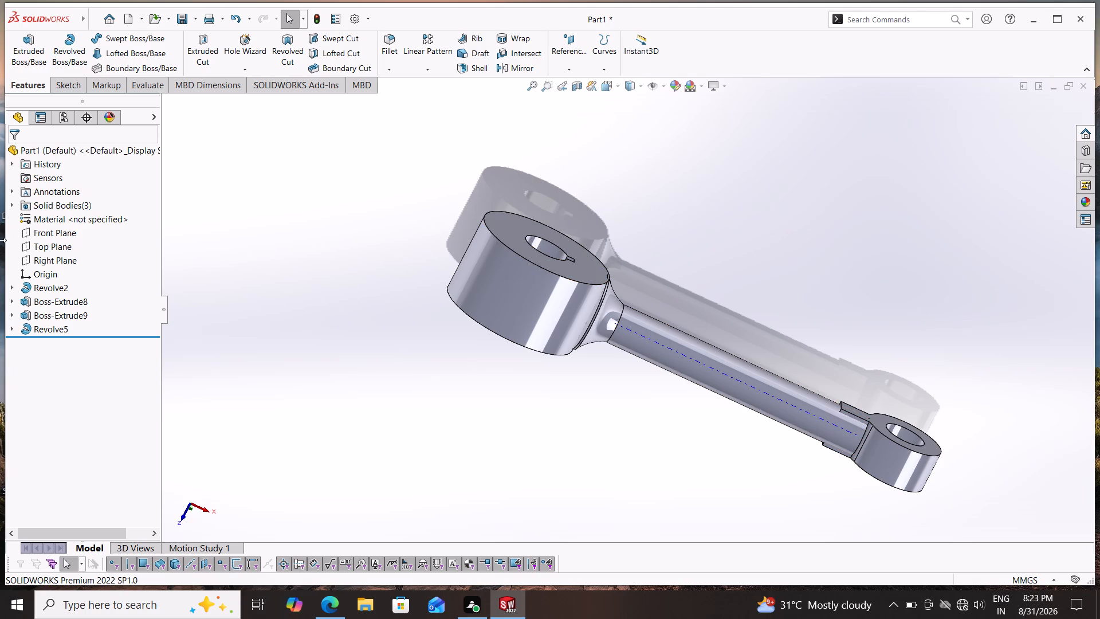
# On the Top Plane, sketch two rectangles about 13 mm long over the protruding flats beside the ring boss, about 6 and 8.5 mm high.
pyautogui.click(60, 238)
pyautogui.click(50, 243)
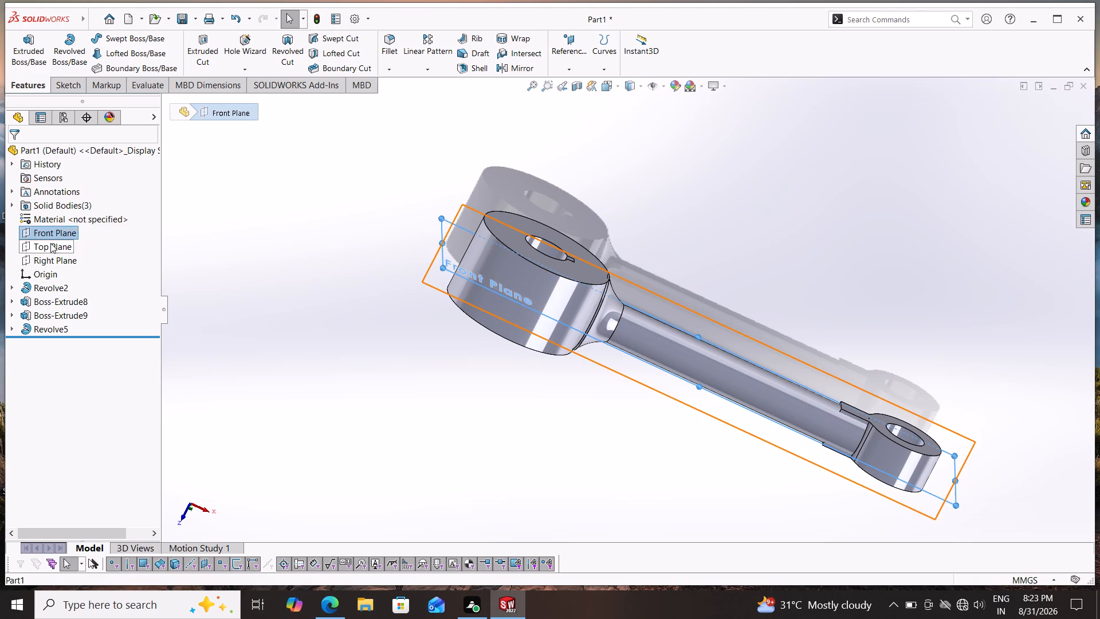
pyautogui.click(59, 228)
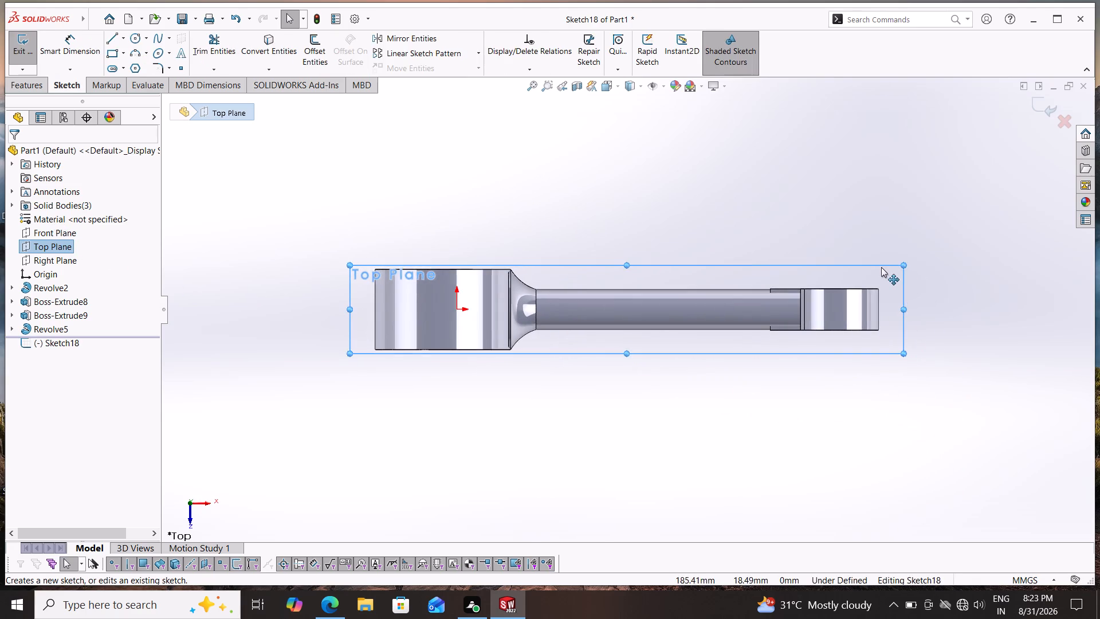
pyautogui.scroll(-6, 881, 267)
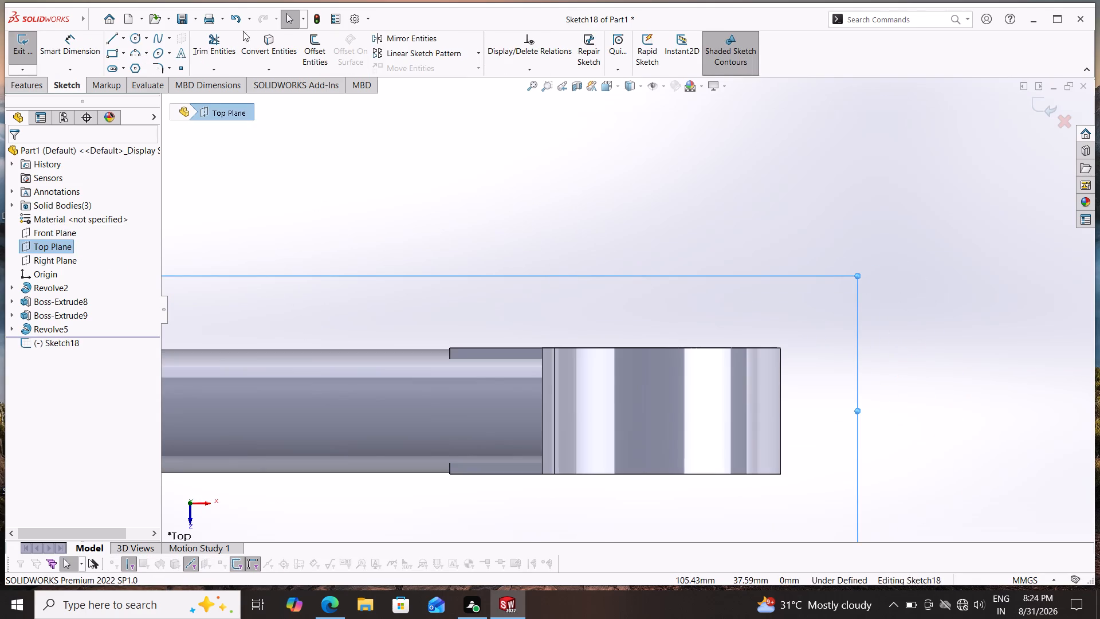
pyautogui.click(112, 49)
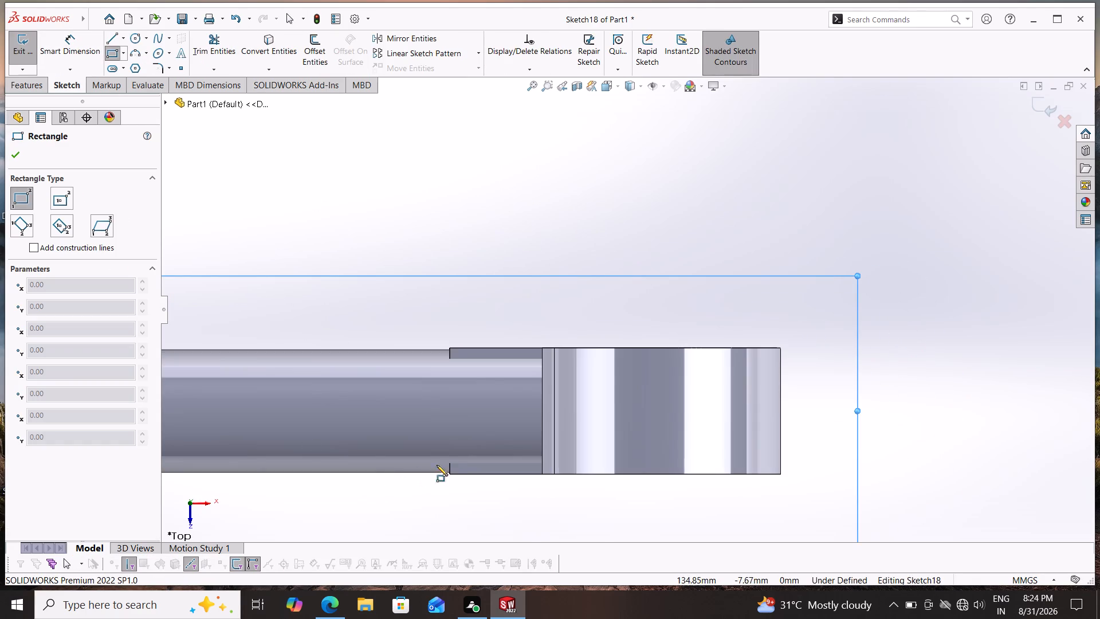
pyautogui.click(541, 464)
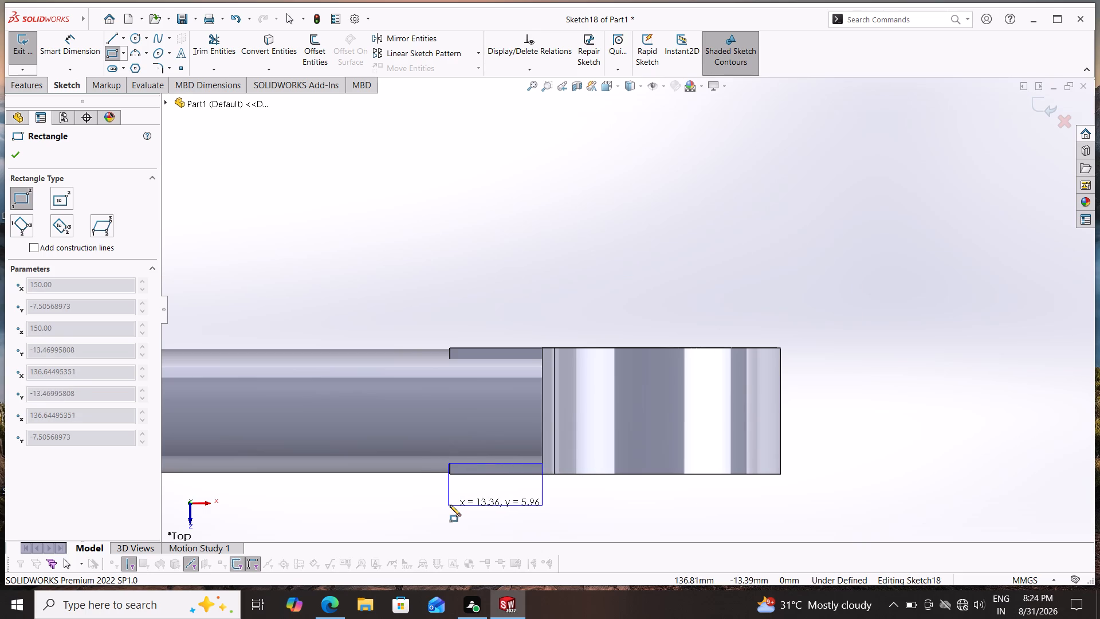
pyautogui.click(450, 505)
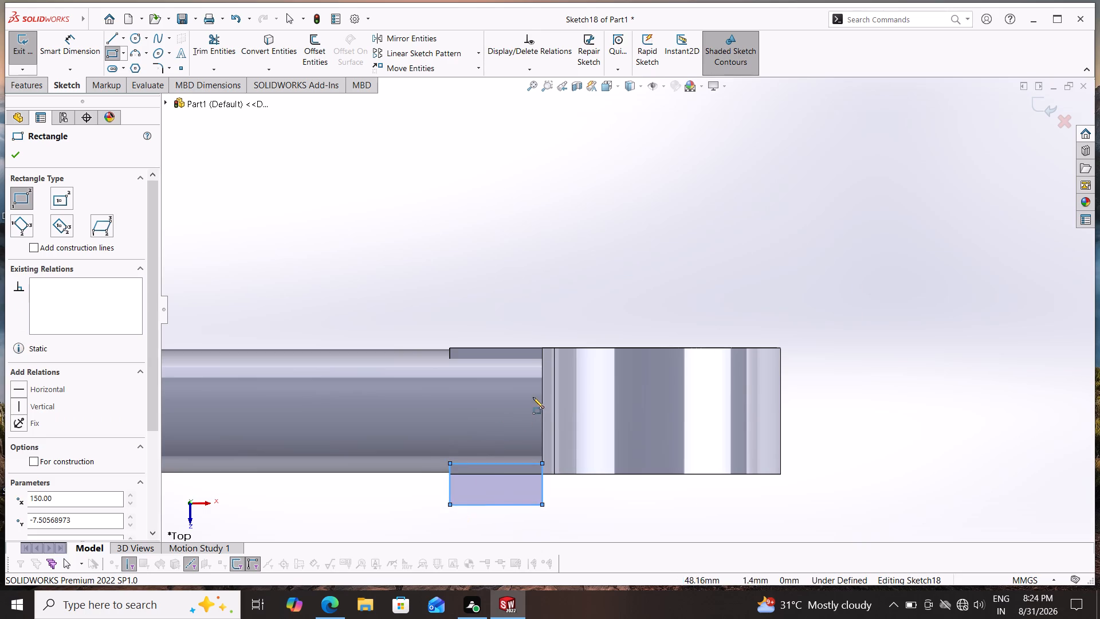
pyautogui.click(542, 359)
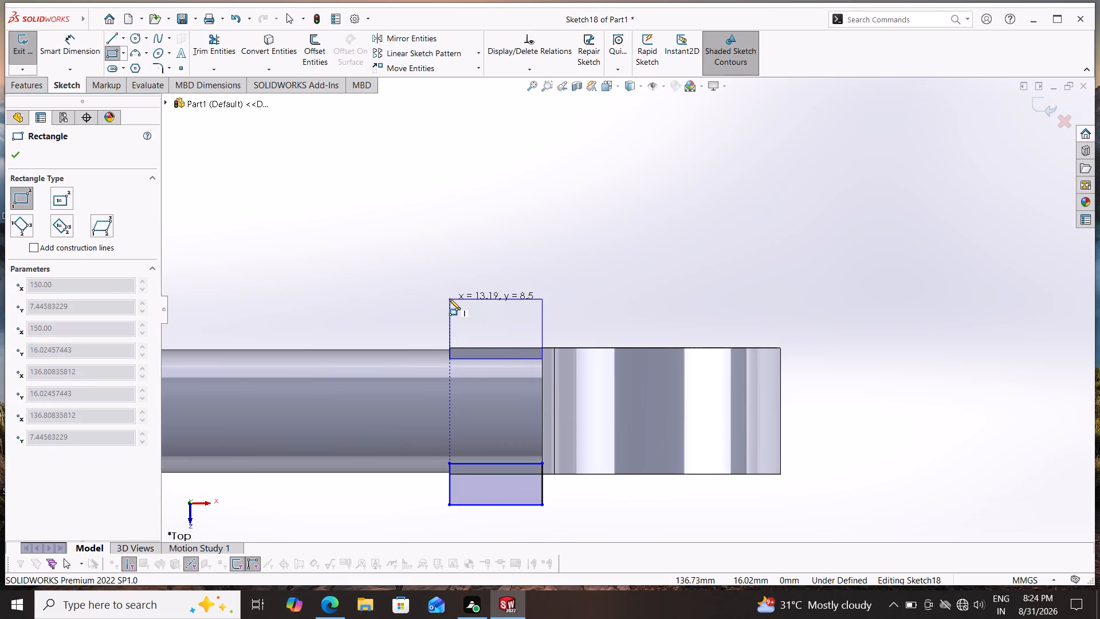
pyautogui.click(449, 299)
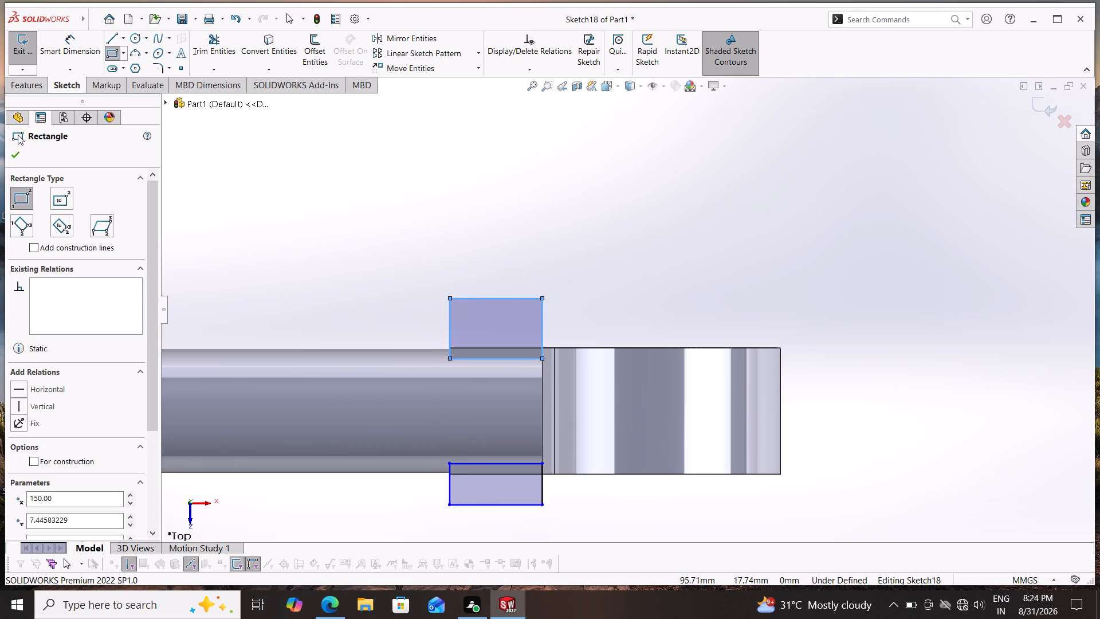
pyautogui.click(13, 150)
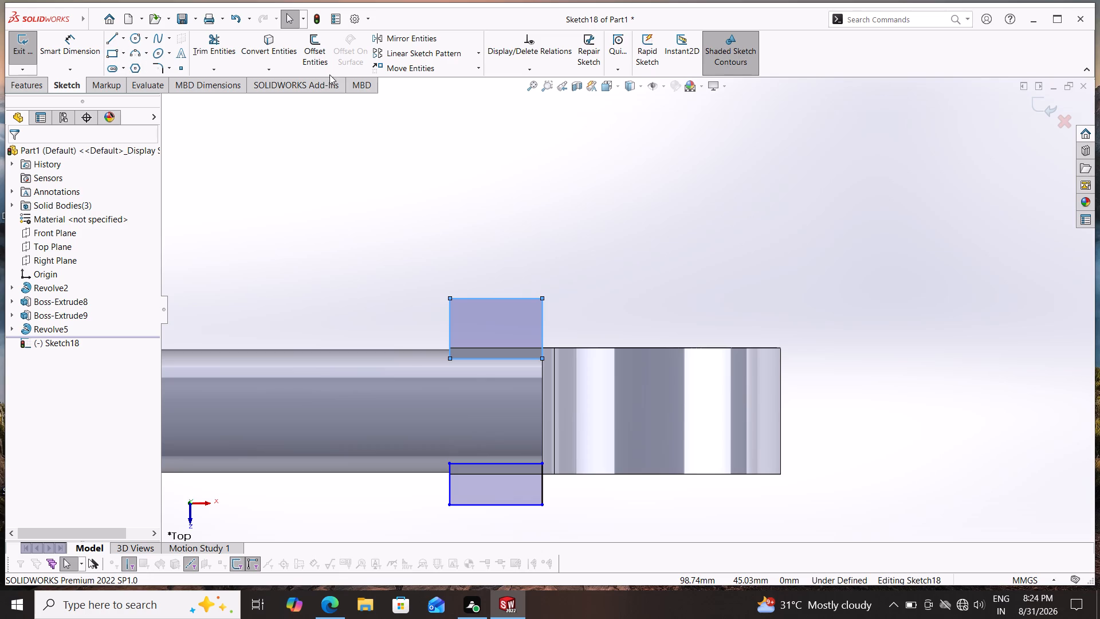
# Cut-extrude the two rectangles with the Through All - Both end condition to trim the flats beside the ring boss.
pyautogui.click(37, 85)
pyautogui.click(214, 44)
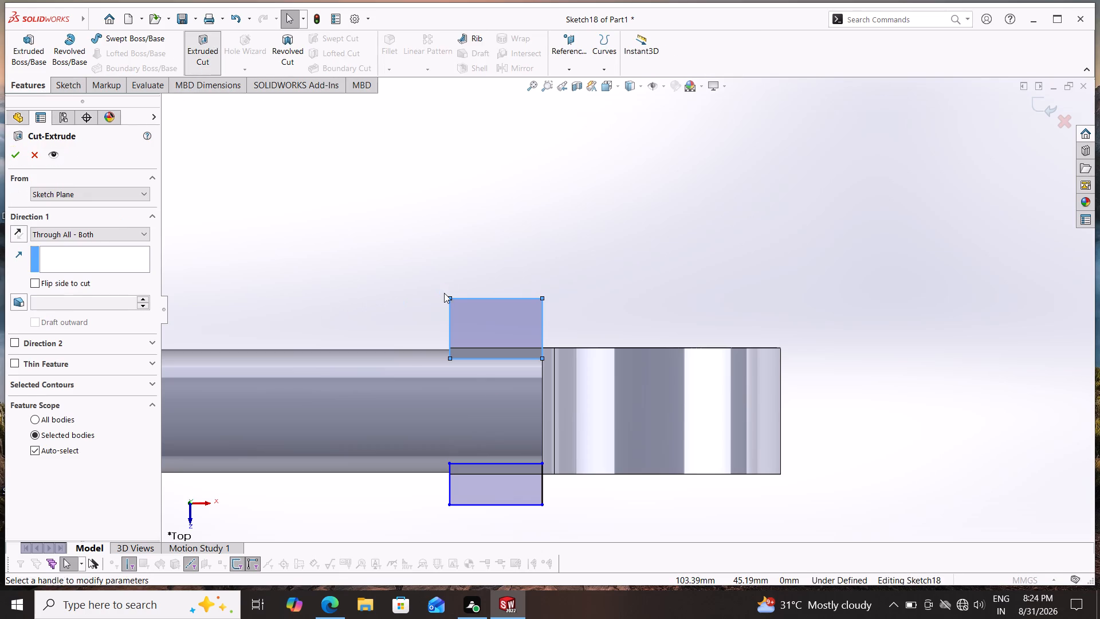
pyautogui.moveTo(656, 265); pyautogui.dragTo(620, 347, button='middle')
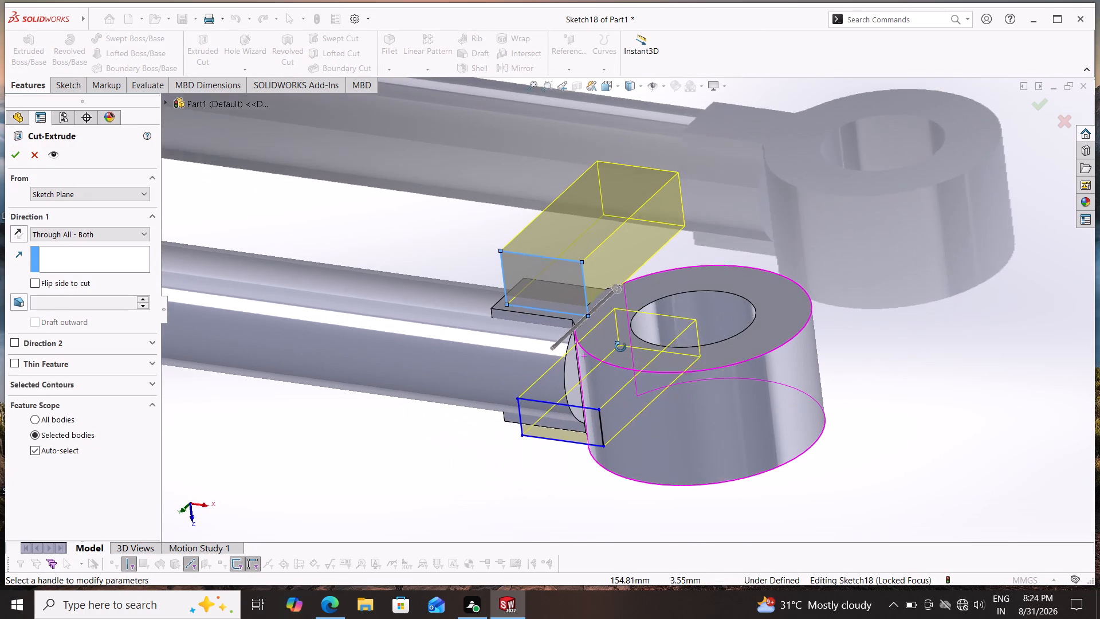
pyautogui.moveTo(620, 347); pyautogui.dragTo(634, 356, button='middle')
pyautogui.click(114, 232)
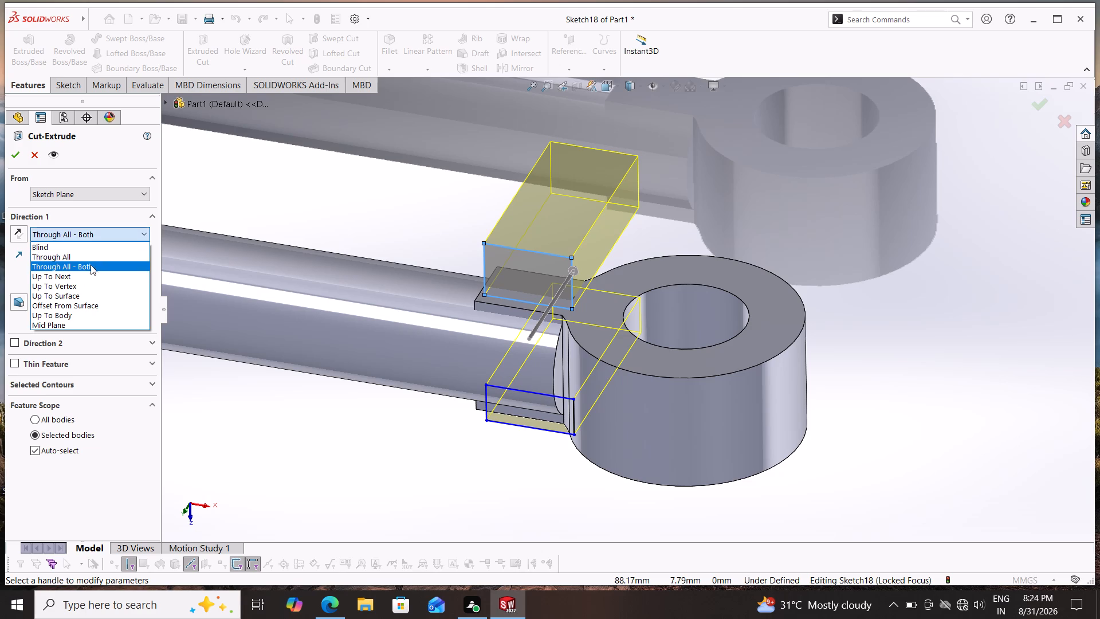
pyautogui.click(87, 269)
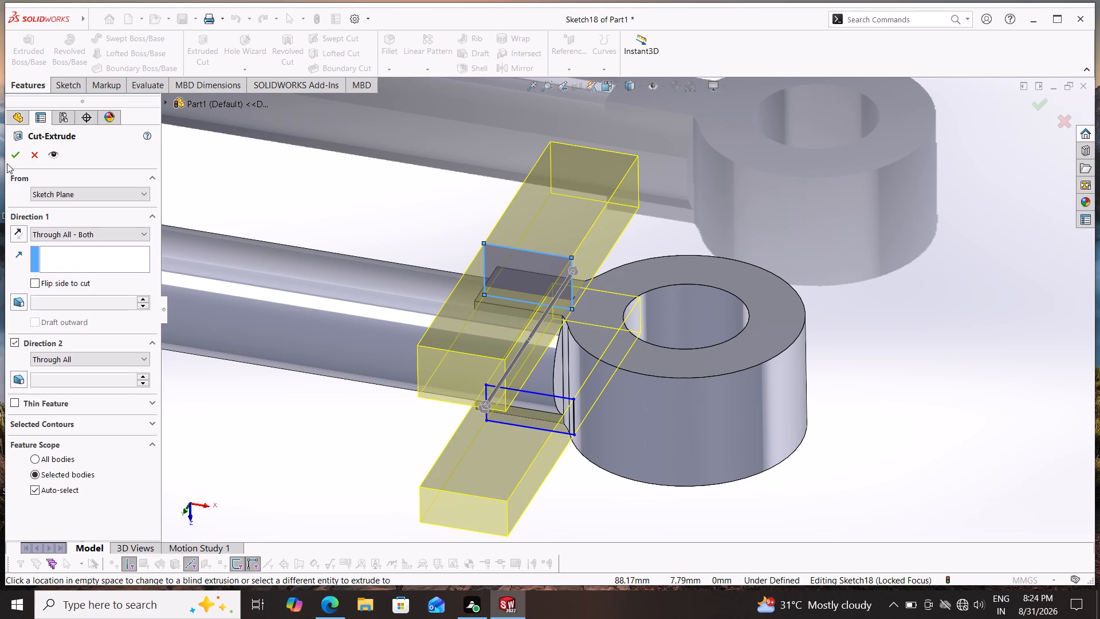
pyautogui.click(13, 153)
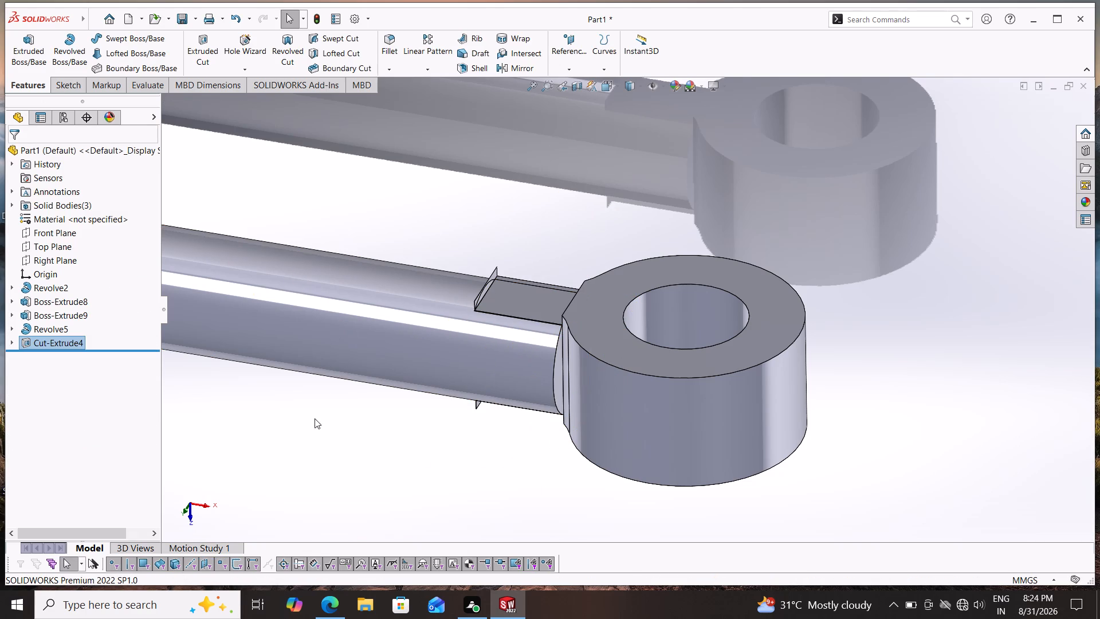
# Examine the cut areas where the arm meets the ring boss from several angles for leftover material.
pyautogui.moveTo(316, 422); pyautogui.dragTo(320, 338, button='middle')
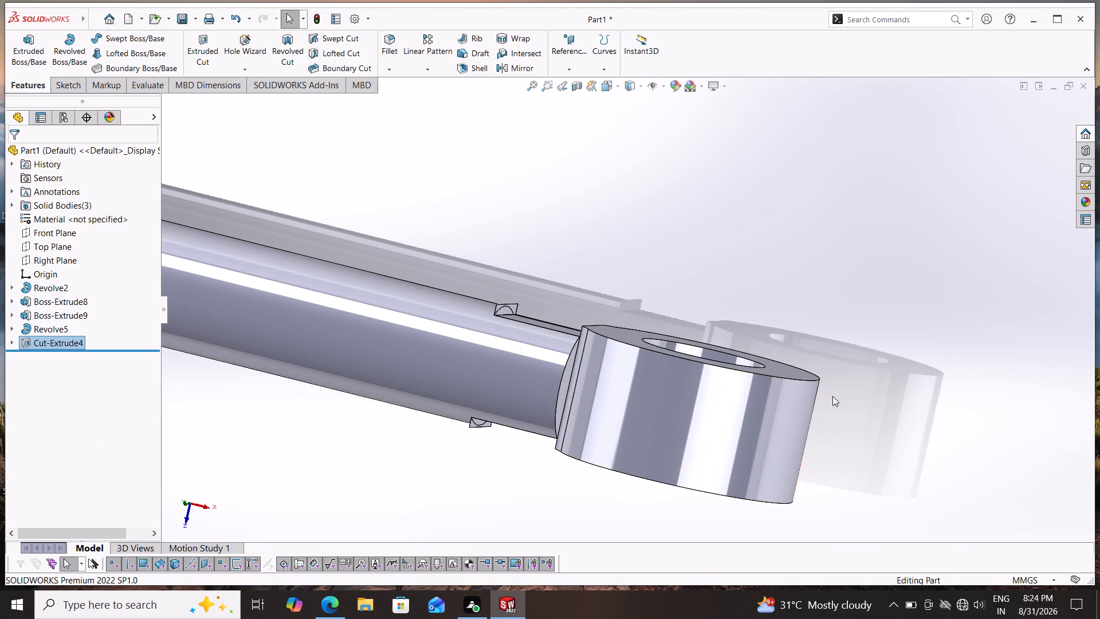
pyautogui.moveTo(671, 291); pyautogui.dragTo(664, 390, button='middle')
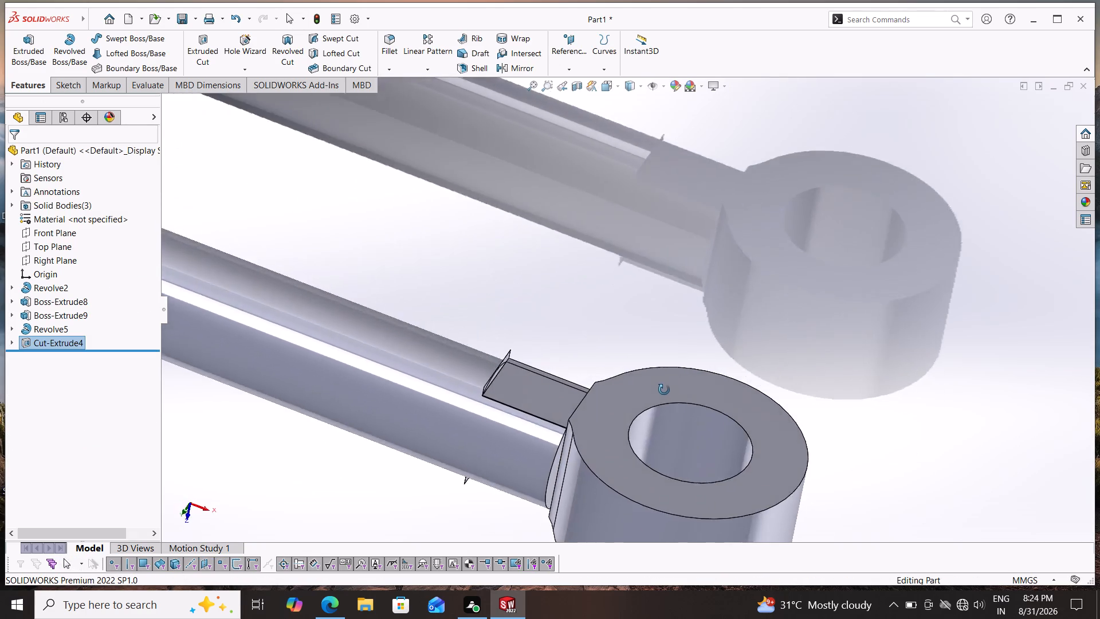
pyautogui.moveTo(664, 390); pyautogui.dragTo(692, 394, button='middle')
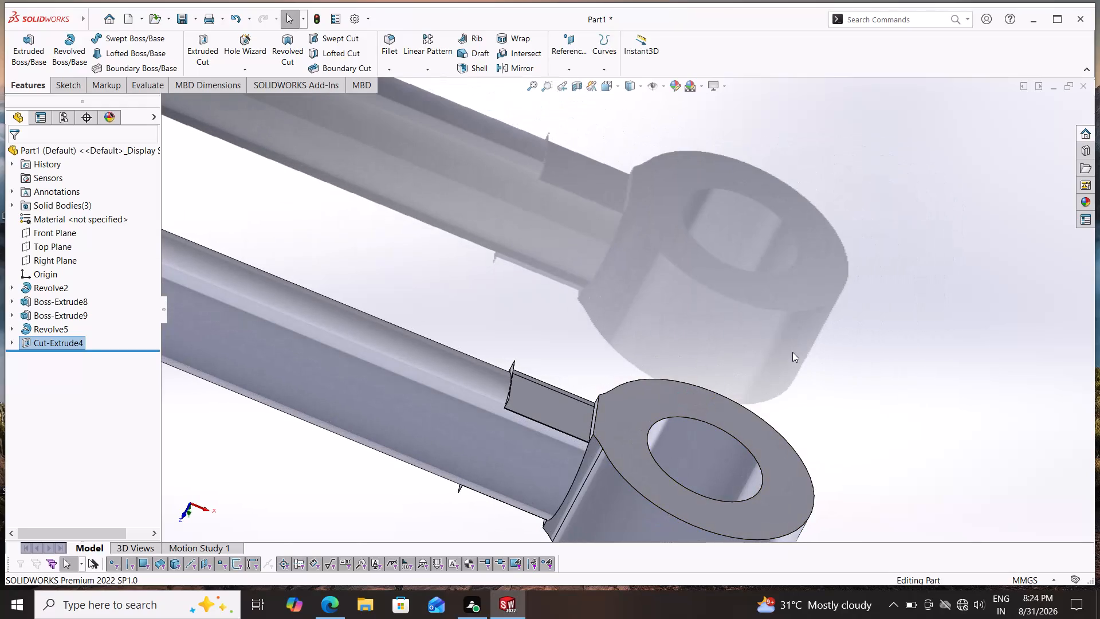
pyautogui.moveTo(776, 324); pyautogui.dragTo(701, 265, button='middle')
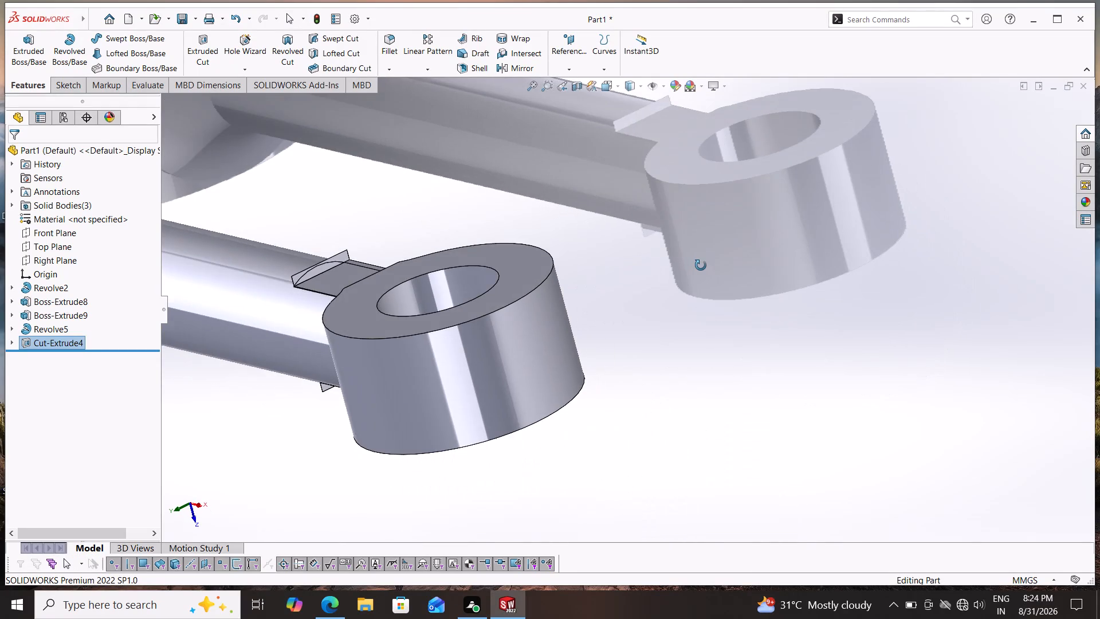
pyautogui.moveTo(701, 265); pyautogui.dragTo(725, 258, button='middle')
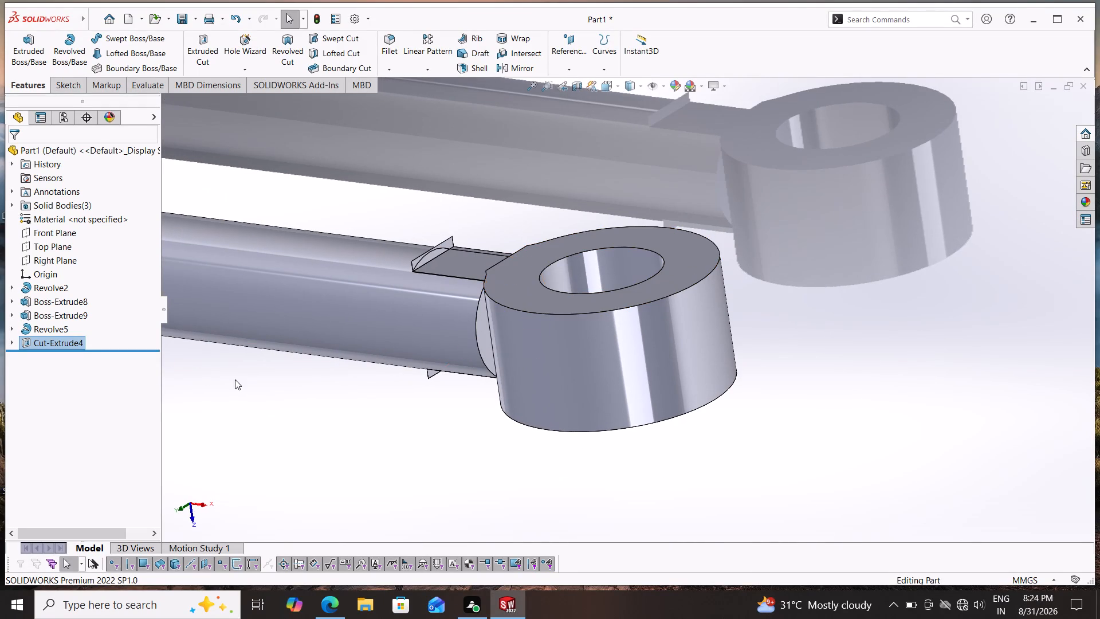
pyautogui.moveTo(382, 399); pyautogui.dragTo(451, 336, button='middle')
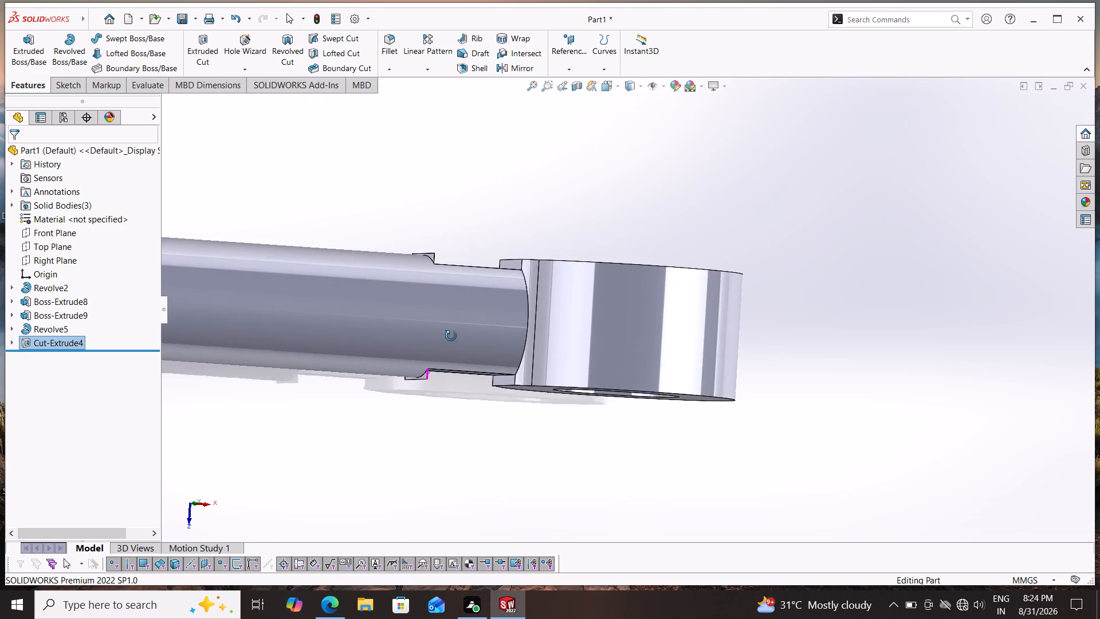
pyautogui.moveTo(451, 336); pyautogui.dragTo(454, 344, button='middle')
pyautogui.scroll(-1, 450, 341)
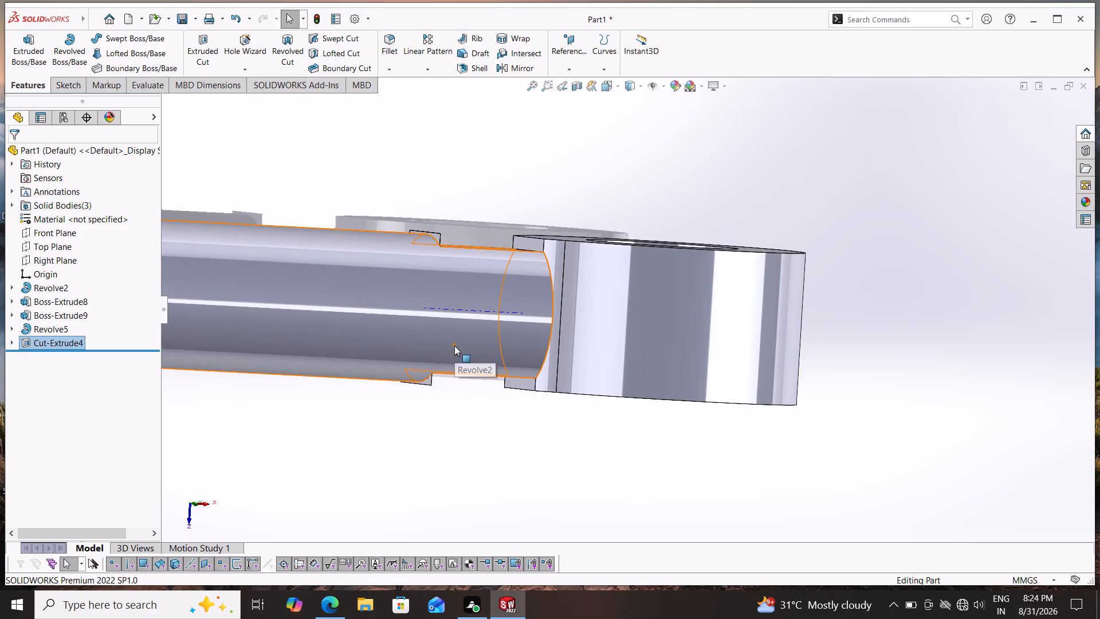
pyautogui.moveTo(787, 201); pyautogui.dragTo(757, 340, button='middle')
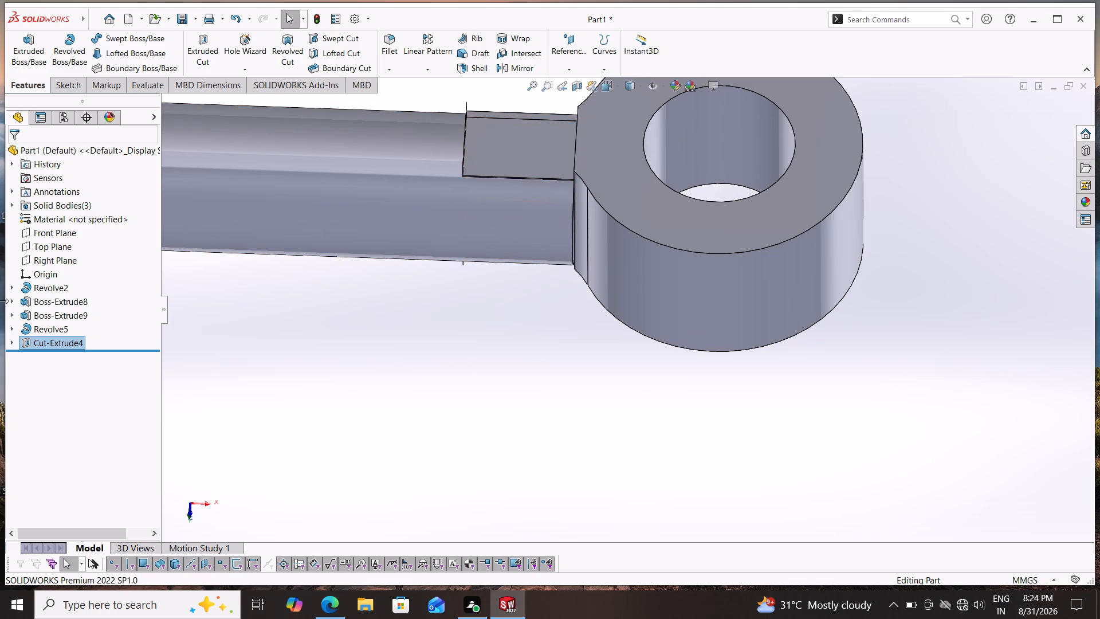
# In the revolved arm's base sketch, set the distance from the origin to the arm's far end to 152 mm and rebuild the part.
pyautogui.click(33, 316)
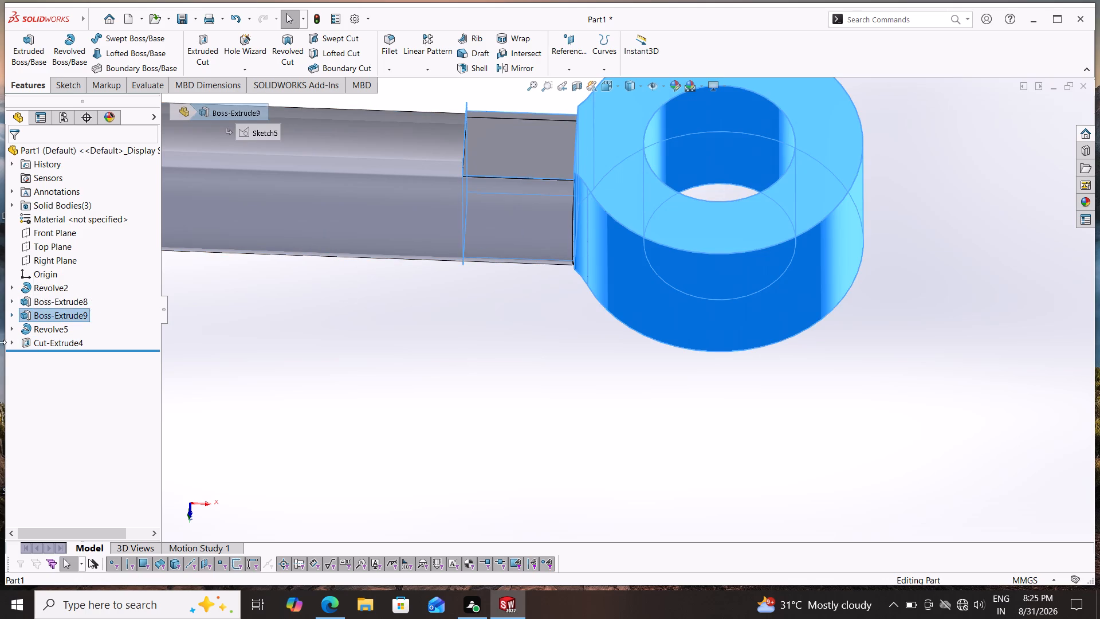
pyautogui.click(62, 299)
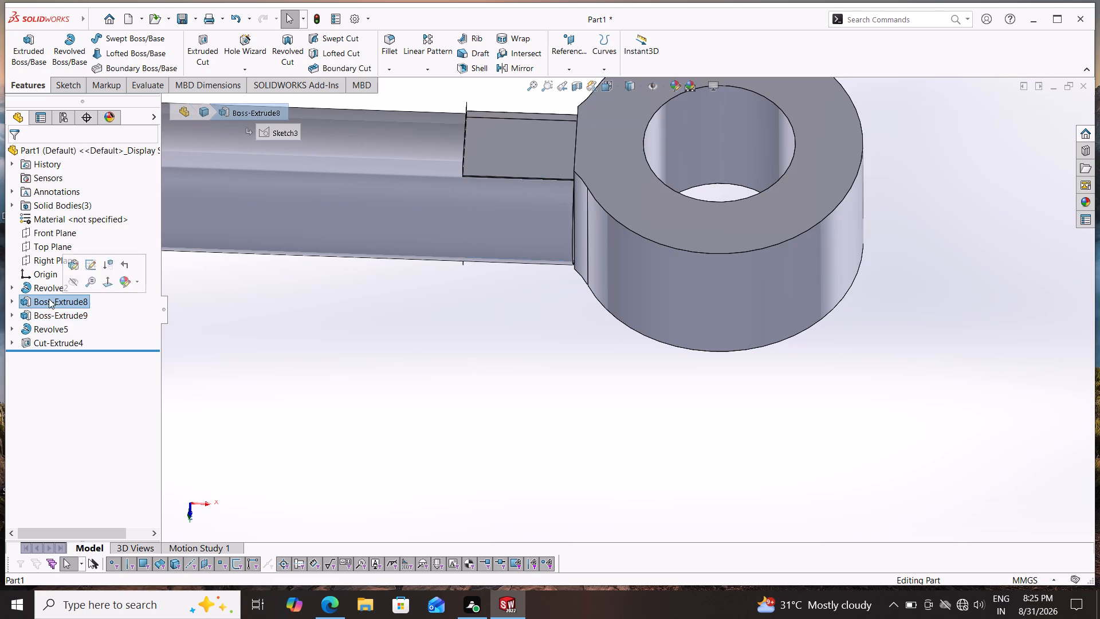
pyautogui.click(40, 287)
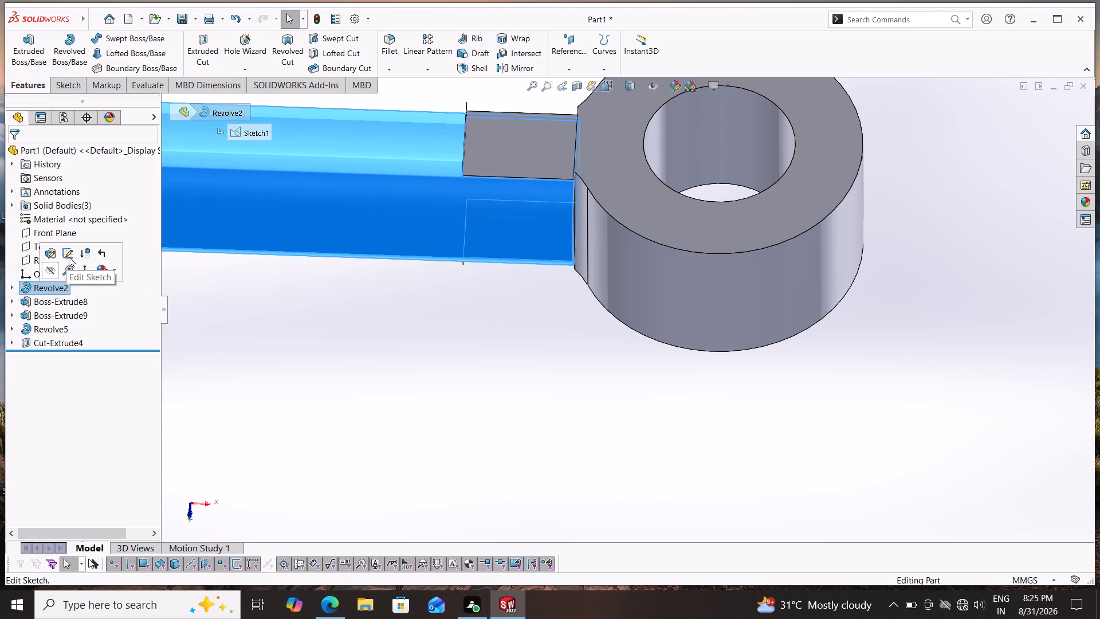
pyautogui.click(69, 257)
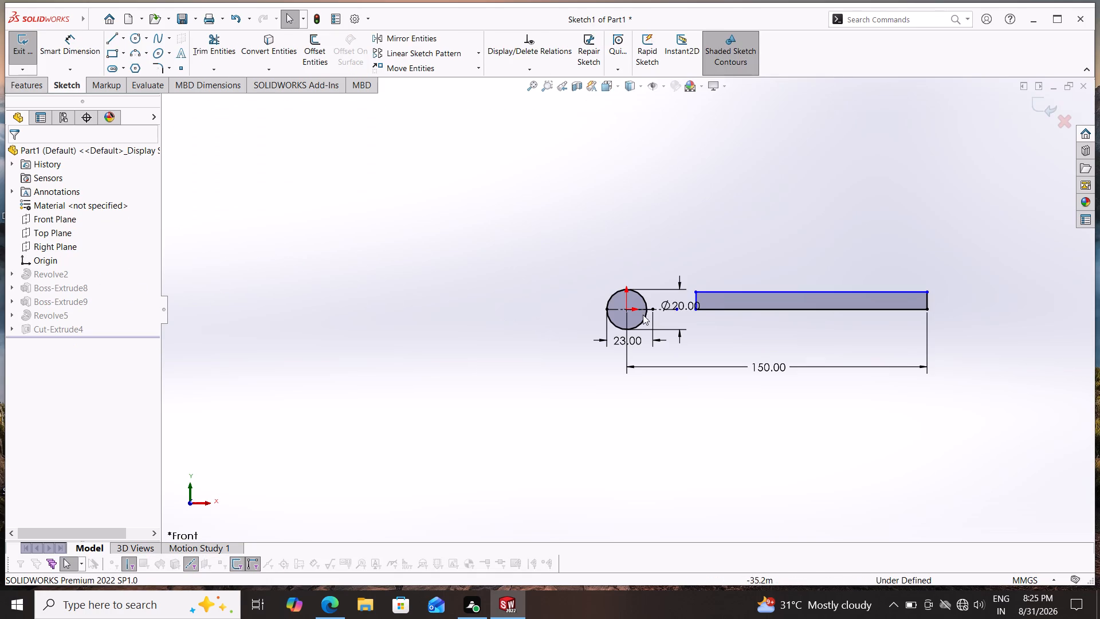
pyautogui.scroll(-2, 933, 328)
pyautogui.scroll(1, 936, 319)
pyautogui.scroll(-2, 936, 319)
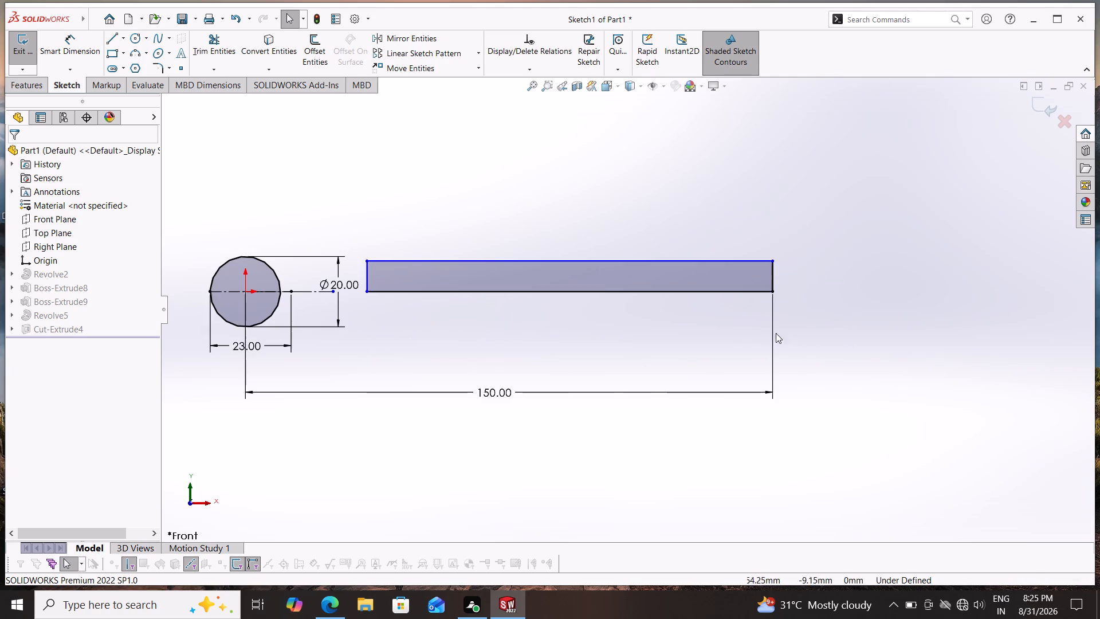
pyautogui.doubleClick(494, 389)
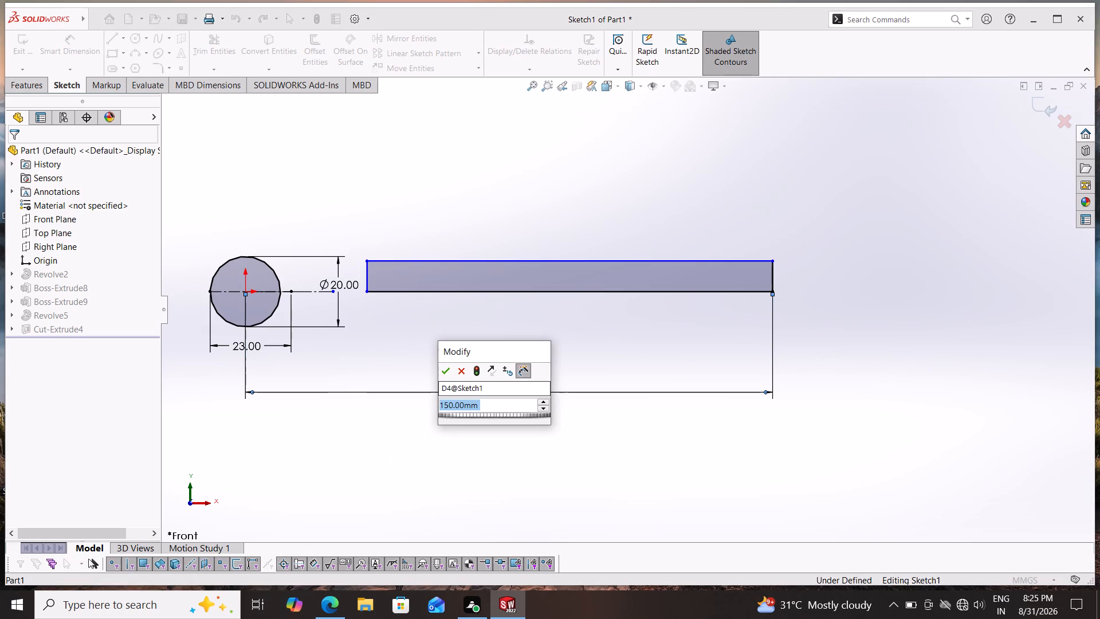
pyautogui.write('152')
pyautogui.press('Return')
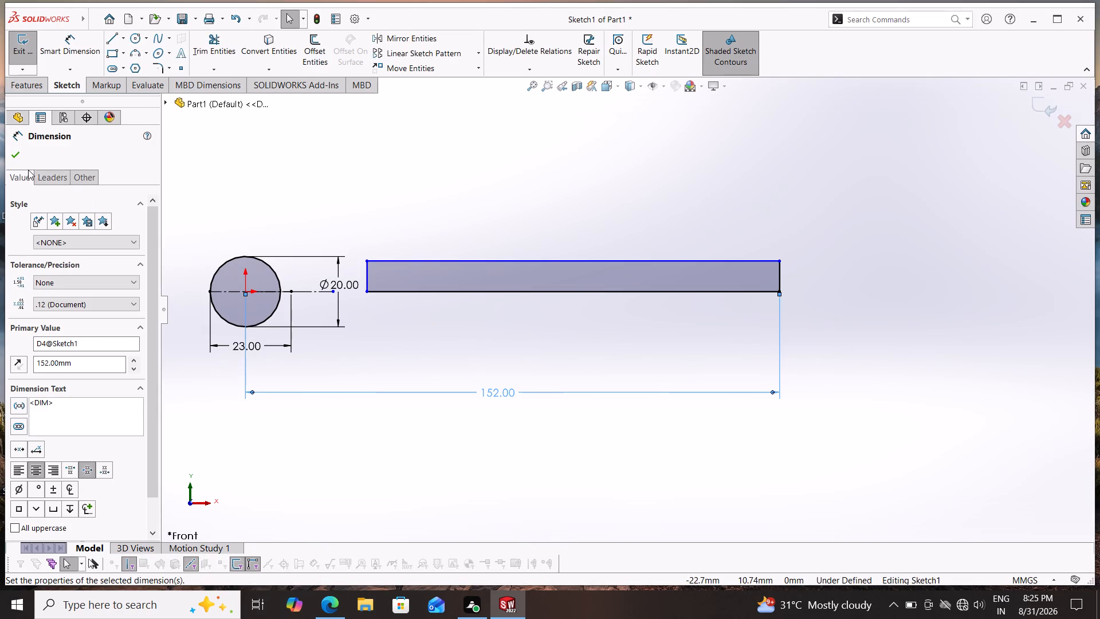
pyautogui.click(6, 156)
pyautogui.click(12, 151)
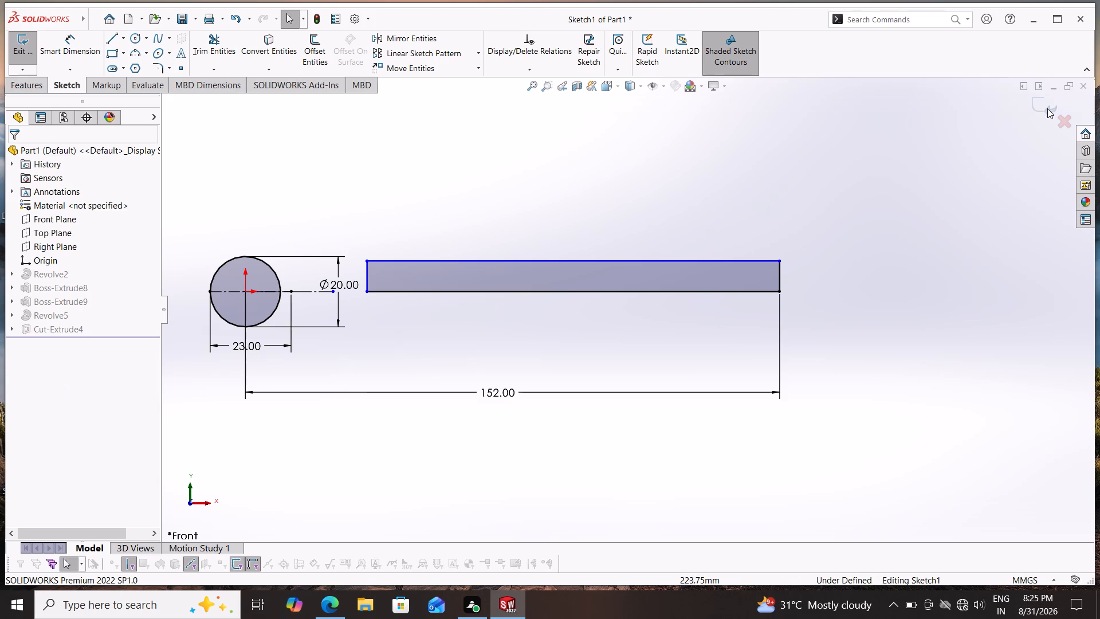
pyautogui.click(1050, 107)
# Examine from several angles how the lengthened arm meets the ring boss and the trimmed flats beside it.
pyautogui.scroll(2, 788, 372)
pyautogui.moveTo(740, 211); pyautogui.dragTo(746, 269, button='middle')
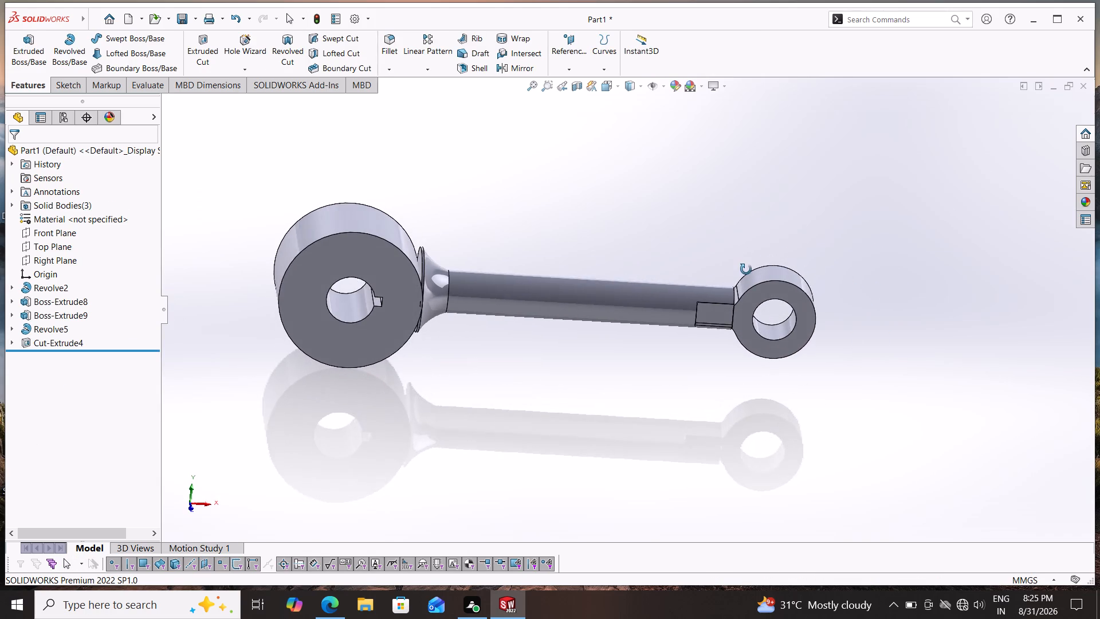
pyautogui.moveTo(746, 269); pyautogui.dragTo(741, 269, button='middle')
pyautogui.moveTo(643, 367); pyautogui.dragTo(642, 257, button='middle')
pyautogui.moveTo(551, 440); pyautogui.dragTo(560, 394, button='middle')
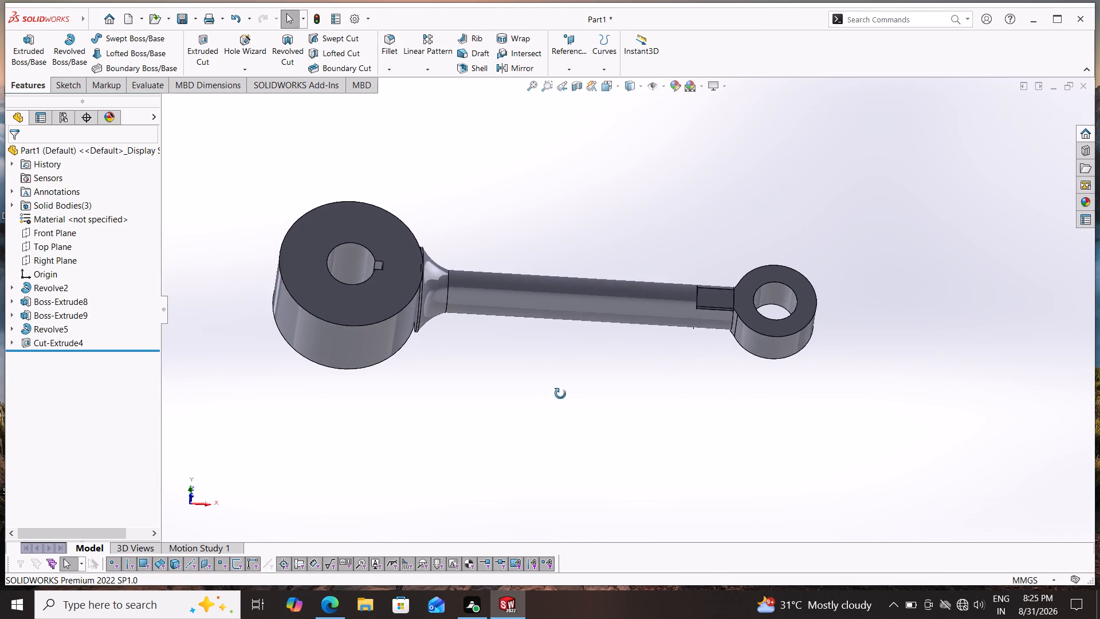
pyautogui.moveTo(560, 394); pyautogui.dragTo(532, 492, button='middle')
pyautogui.moveTo(696, 299); pyautogui.dragTo(695, 424, button='middle')
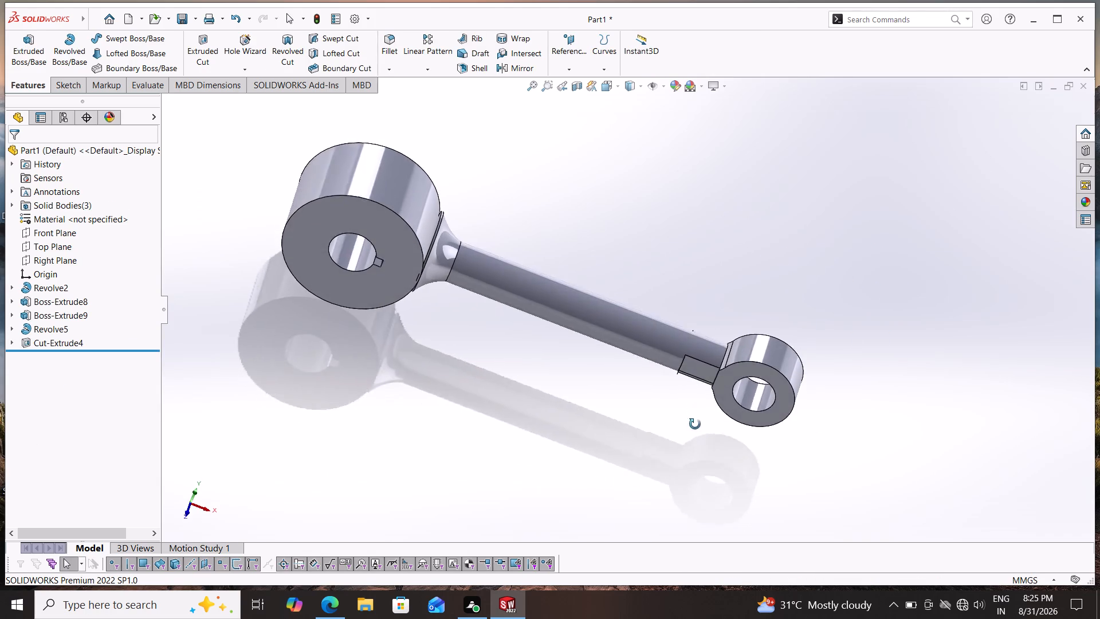
pyautogui.moveTo(695, 424); pyautogui.dragTo(685, 489, button='middle')
pyautogui.moveTo(775, 284); pyautogui.dragTo(751, 373, button='middle')
pyautogui.scroll(2, 741, 403)
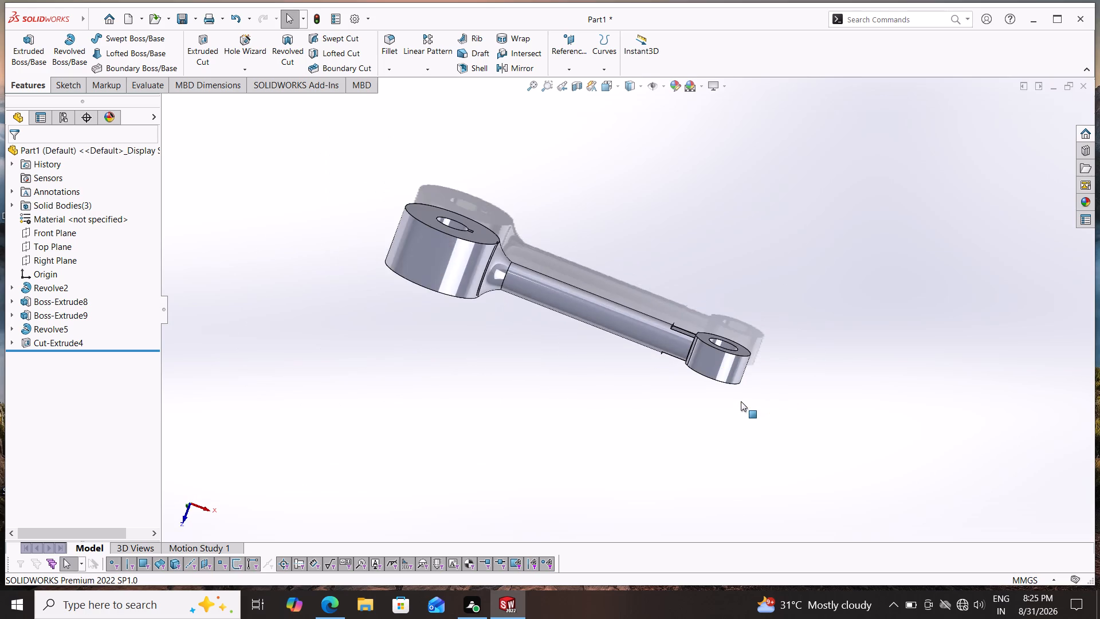
pyautogui.scroll(2, 740, 401)
pyautogui.scroll(-3, 685, 320)
pyautogui.scroll(1, 682, 320)
pyautogui.scroll(-9, 676, 336)
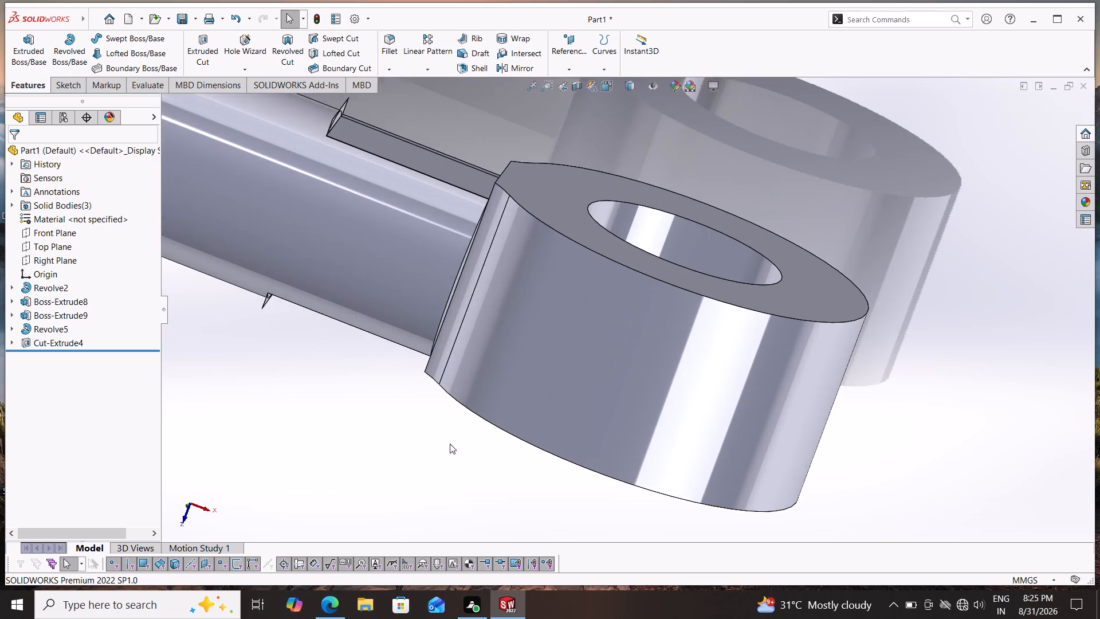
pyautogui.moveTo(453, 445); pyautogui.dragTo(481, 488, button='middle')
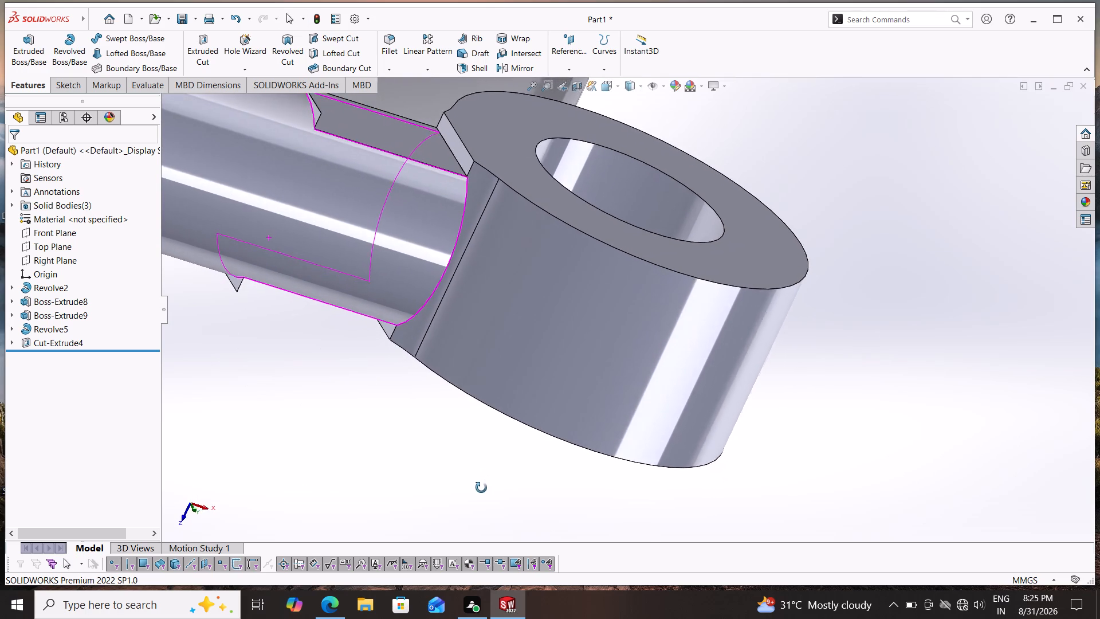
pyautogui.moveTo(481, 488); pyautogui.dragTo(485, 412, button='middle')
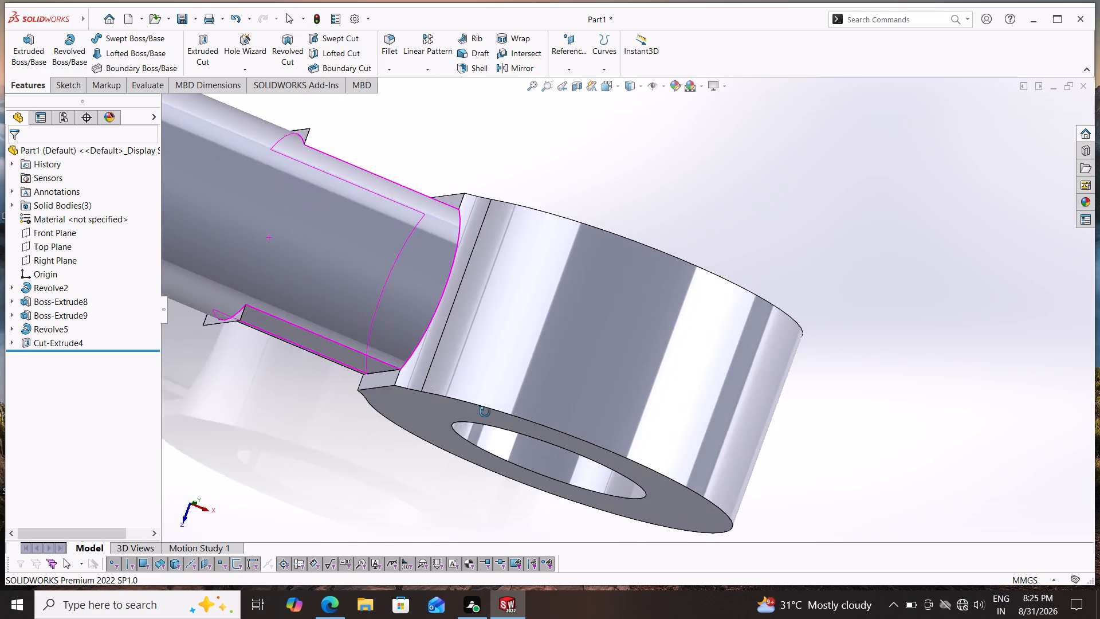
pyautogui.moveTo(485, 412); pyautogui.dragTo(463, 463, button='middle')
pyautogui.scroll(2, 467, 444)
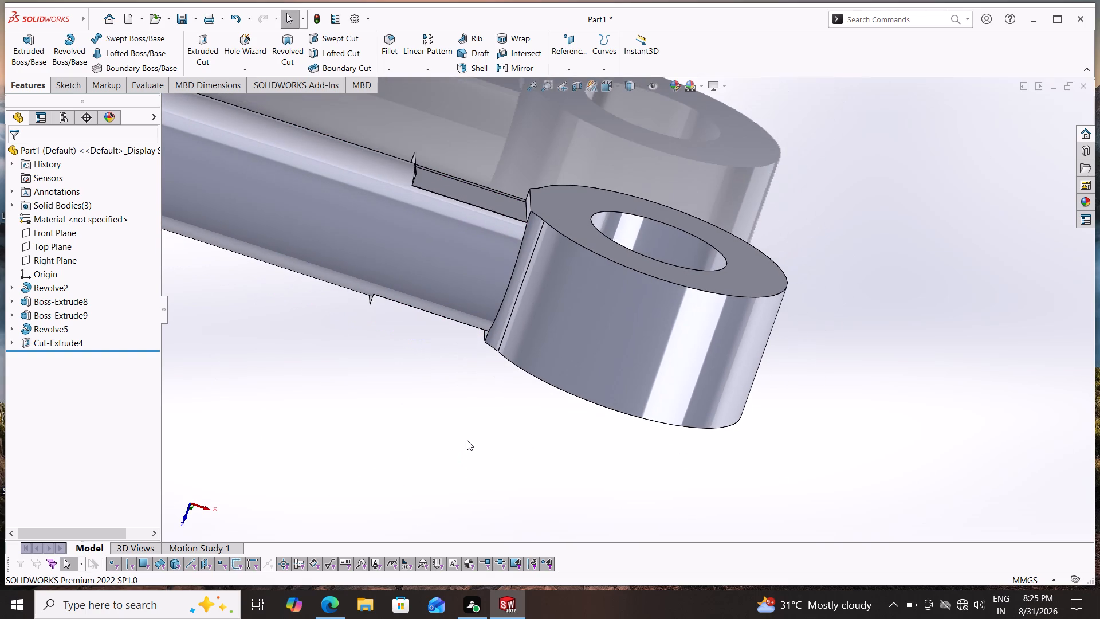
pyautogui.moveTo(472, 428); pyautogui.dragTo(479, 432, button='middle')
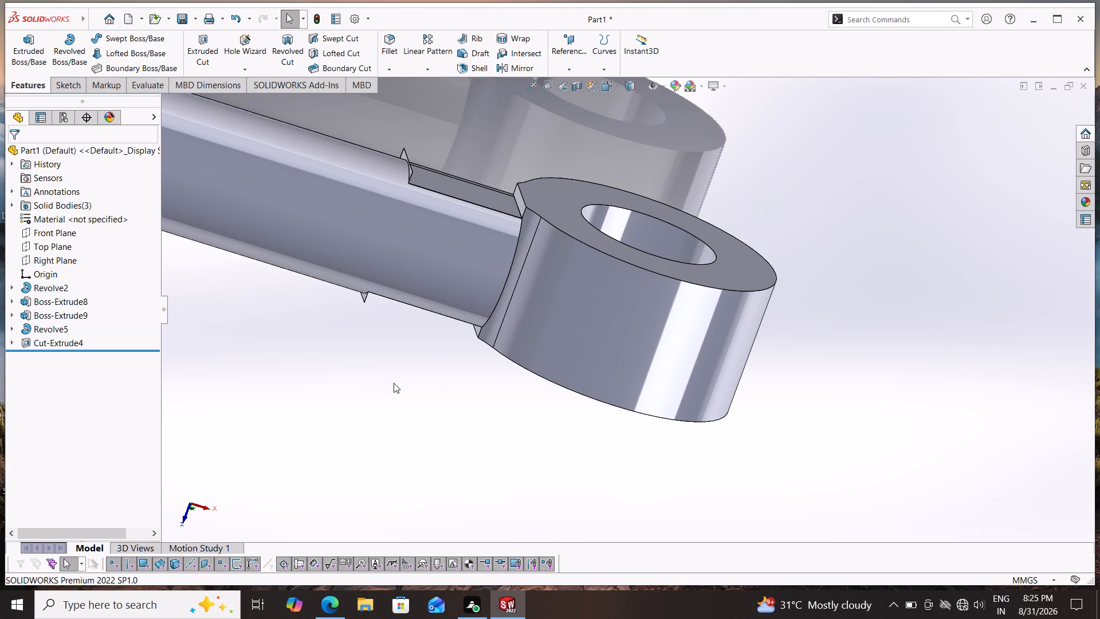
pyautogui.scroll(6, 393, 380)
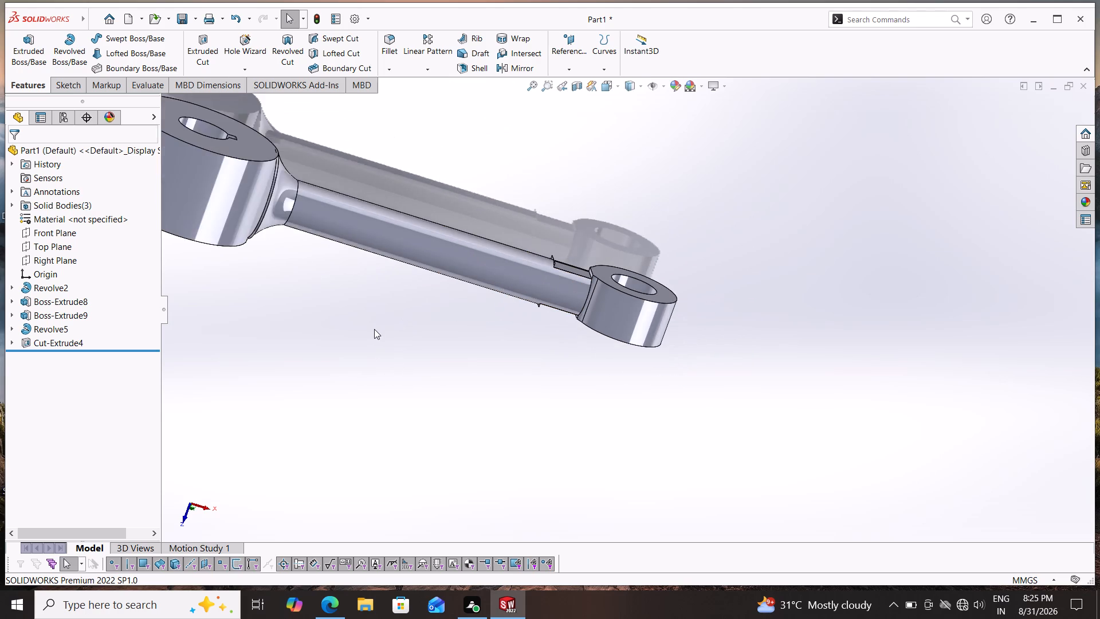
pyautogui.scroll(2, 378, 325)
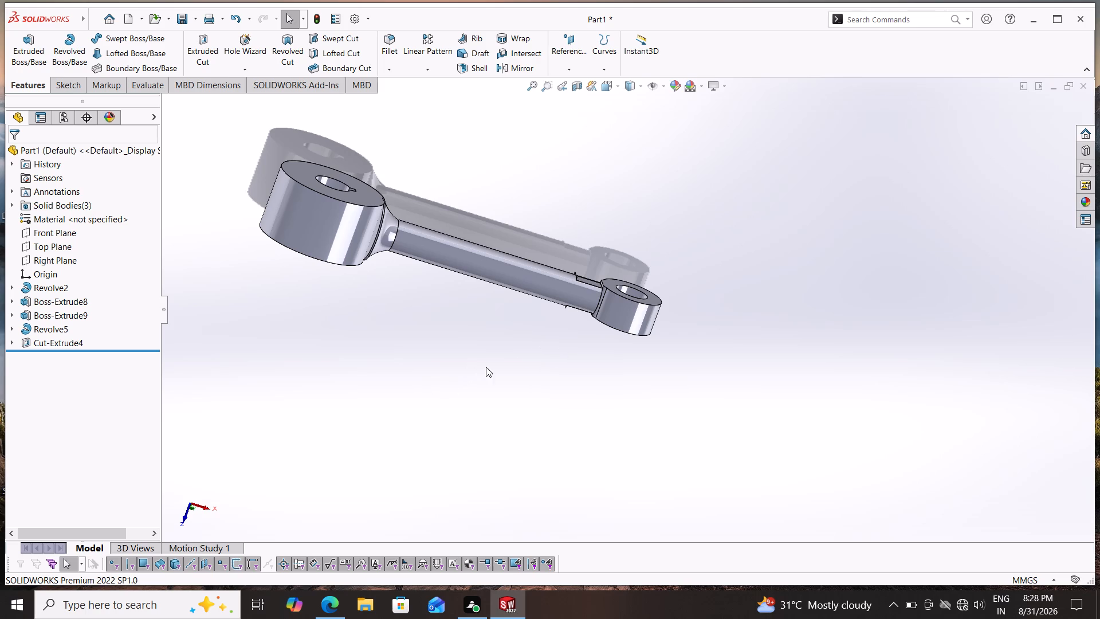
# Inspect the whole lever from all sides, including the hub transition, the arm and the ring boss end.
pyautogui.scroll(-2, 577, 252)
pyautogui.moveTo(577, 230); pyautogui.dragTo(533, 267, button='middle')
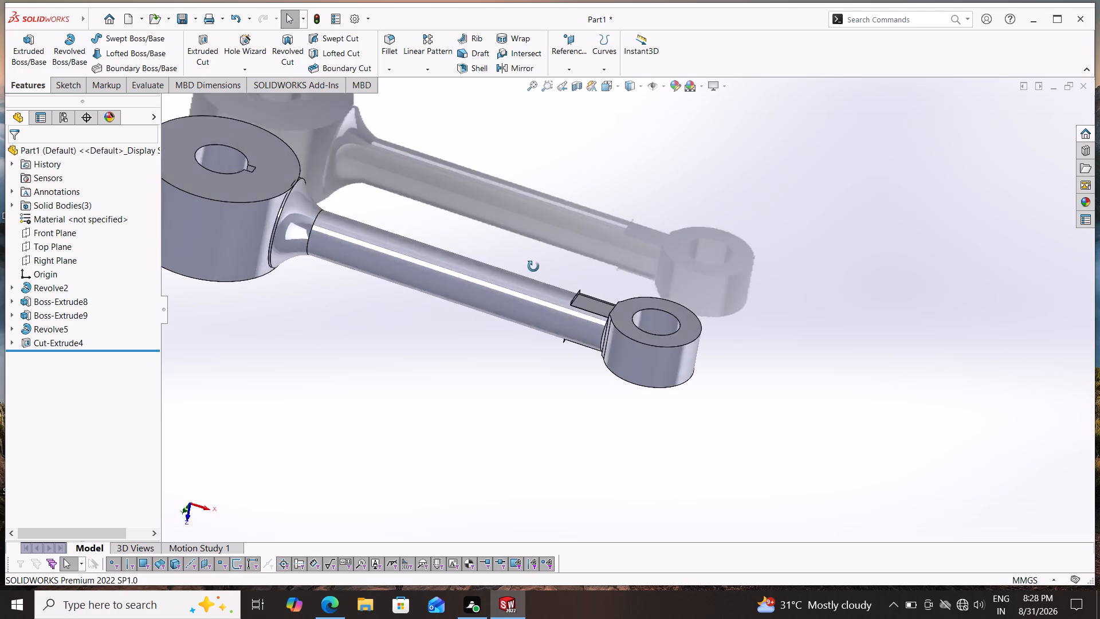
pyautogui.moveTo(533, 267); pyautogui.dragTo(760, 359, button='middle')
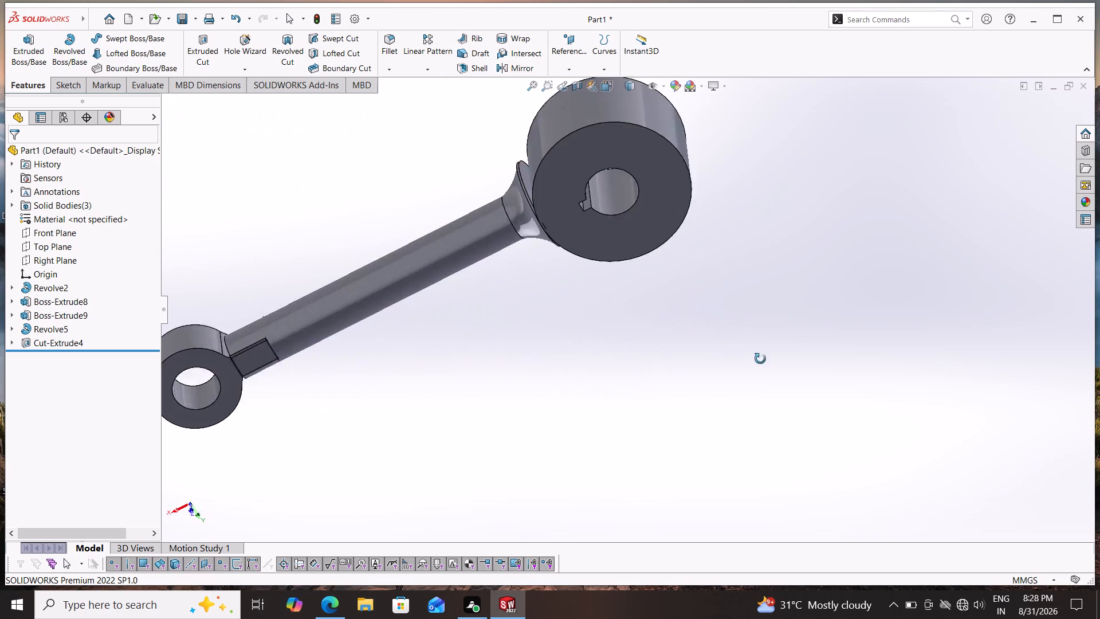
pyautogui.moveTo(760, 359); pyautogui.dragTo(980, 229, button='middle')
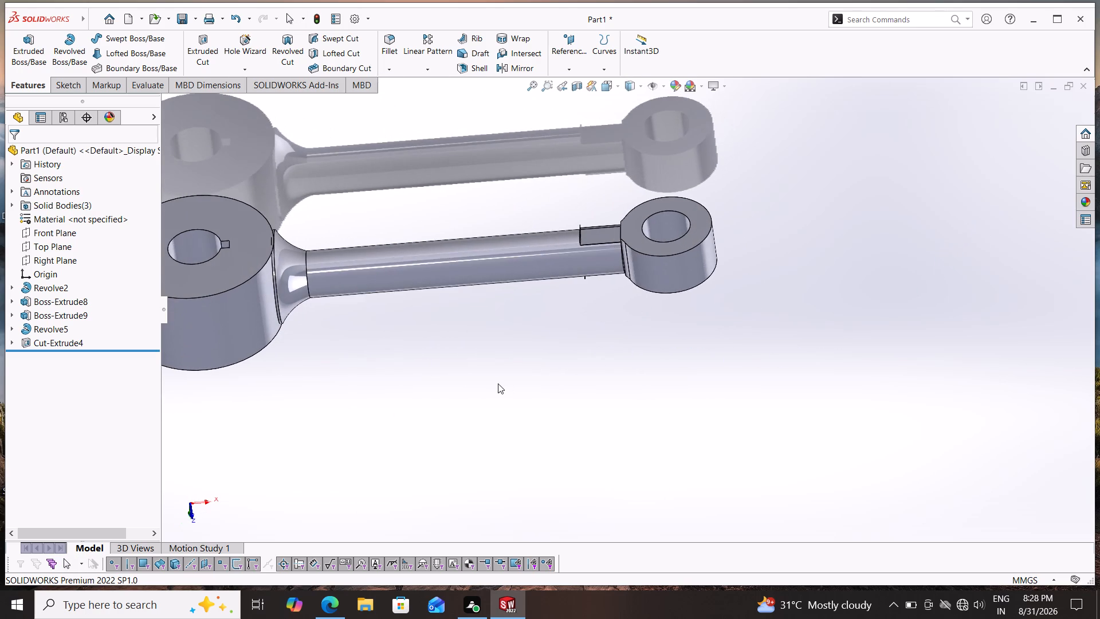
pyautogui.moveTo(472, 385); pyautogui.dragTo(524, 195, button='middle')
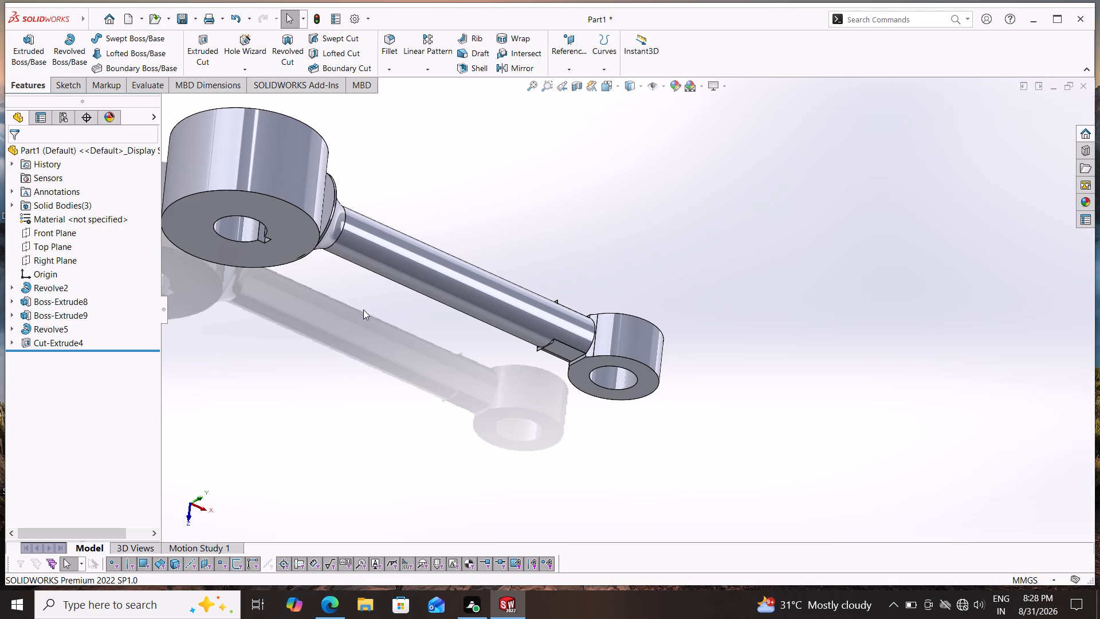
pyautogui.moveTo(397, 317); pyautogui.dragTo(346, 345, button='middle')
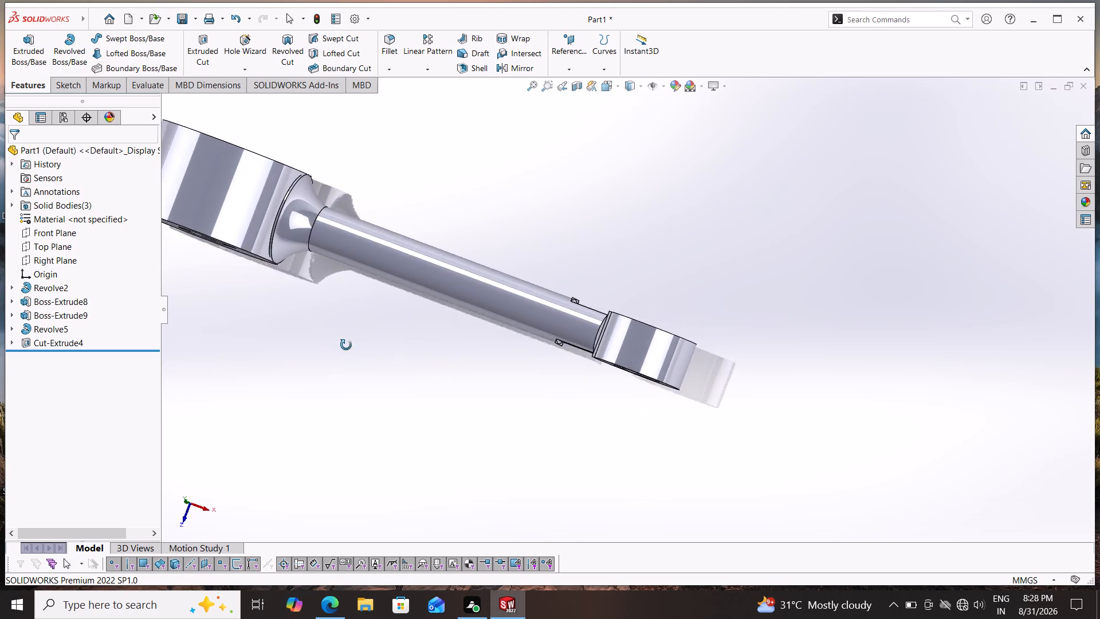
pyautogui.moveTo(346, 345); pyautogui.dragTo(290, 362, button='middle')
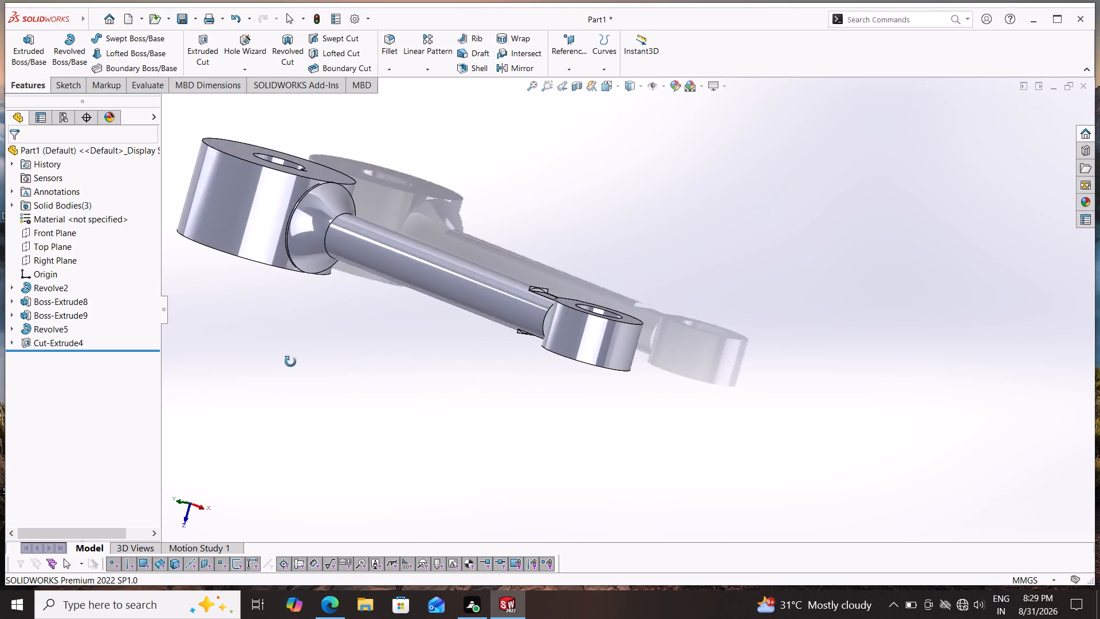
pyautogui.moveTo(290, 362); pyautogui.dragTo(278, 362, button='middle')
pyautogui.moveTo(573, 236); pyautogui.dragTo(503, 271, button='middle')
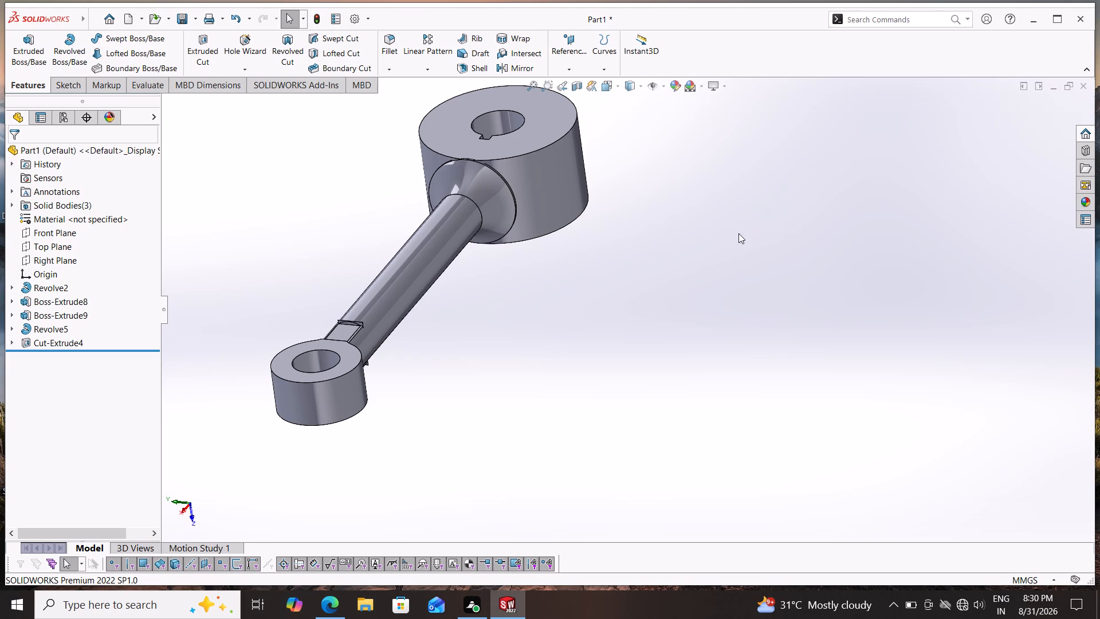
pyautogui.moveTo(439, 409); pyautogui.dragTo(536, 406, button='middle')
pyautogui.moveTo(536, 406); pyautogui.dragTo(565, 398, button='middle')
pyautogui.moveTo(493, 364); pyautogui.dragTo(529, 413, button='middle')
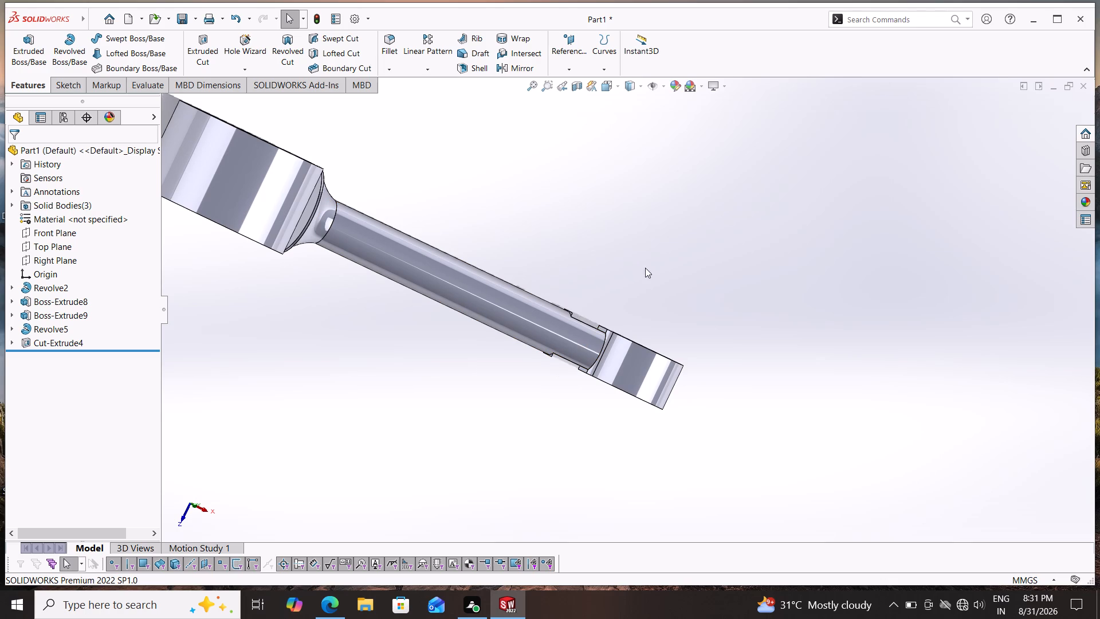
pyautogui.scroll(-1, 557, 229)
pyautogui.moveTo(557, 229); pyautogui.dragTo(474, 295, button='middle')
pyautogui.scroll(2, 469, 282)
pyautogui.scroll(1, 339, 281)
pyautogui.moveTo(339, 281); pyautogui.dragTo(360, 335, button='middle')
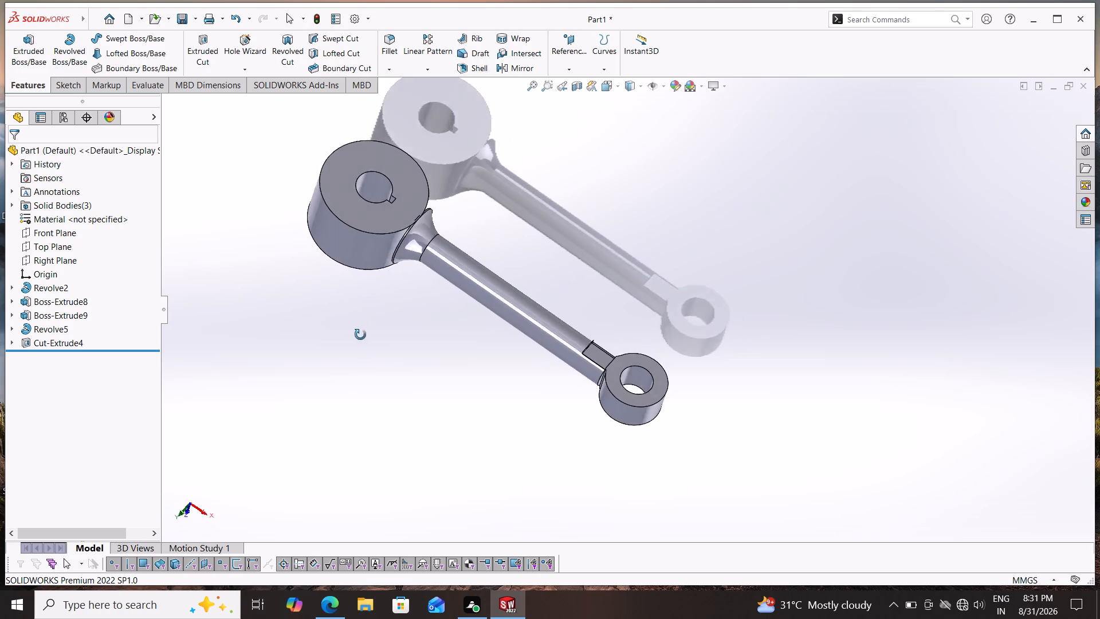
pyautogui.moveTo(360, 335); pyautogui.dragTo(620, 340, button='middle')
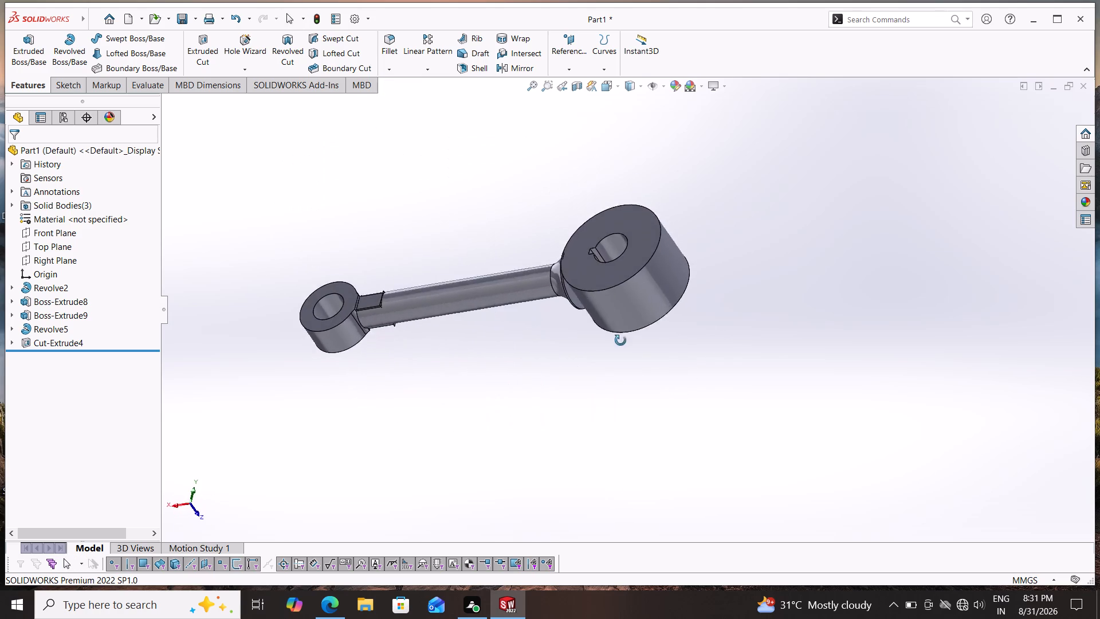
pyautogui.moveTo(620, 340); pyautogui.dragTo(731, 256, button='middle')
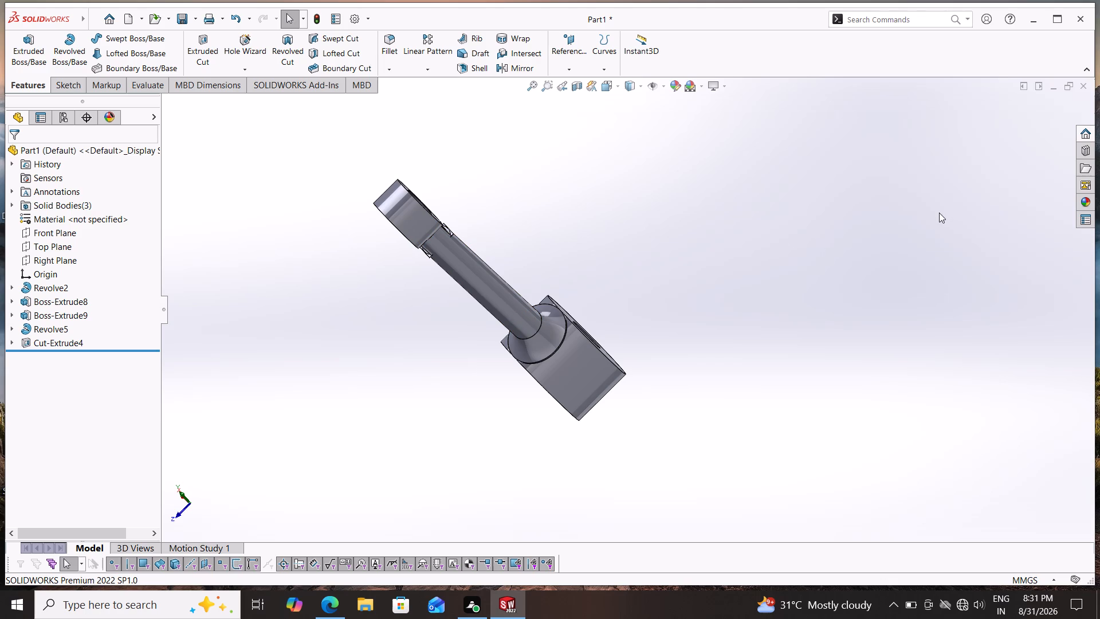
pyautogui.moveTo(574, 293); pyautogui.dragTo(569, 296, button='middle')
pyautogui.moveTo(569, 296); pyautogui.dragTo(489, 335, button='middle')
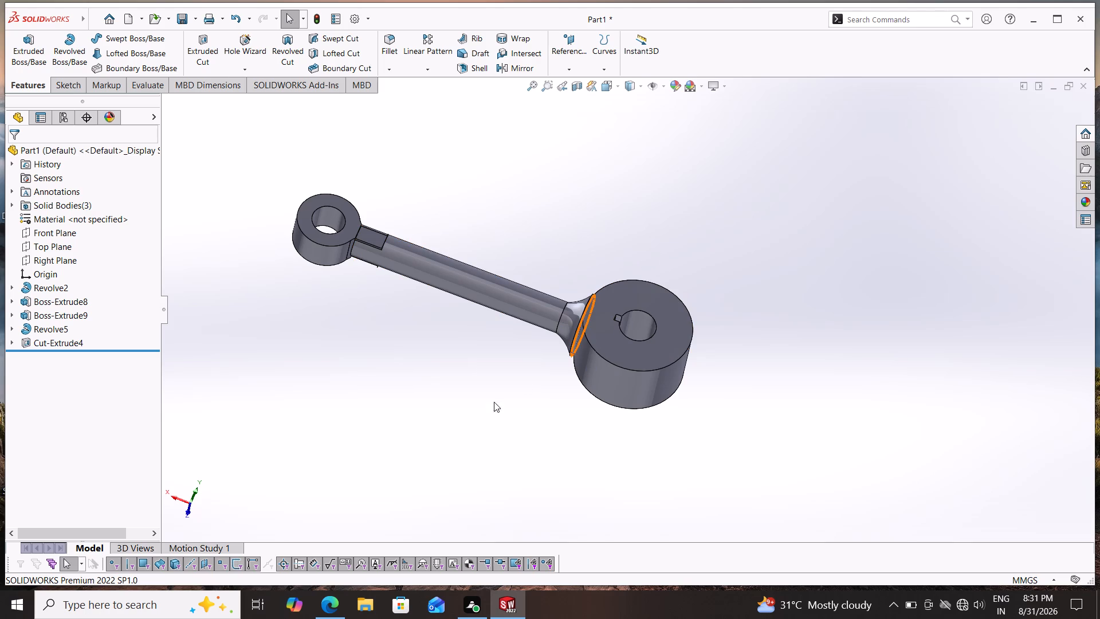
pyautogui.scroll(1, 432, 400)
pyautogui.moveTo(433, 397); pyautogui.dragTo(627, 233, button='middle')
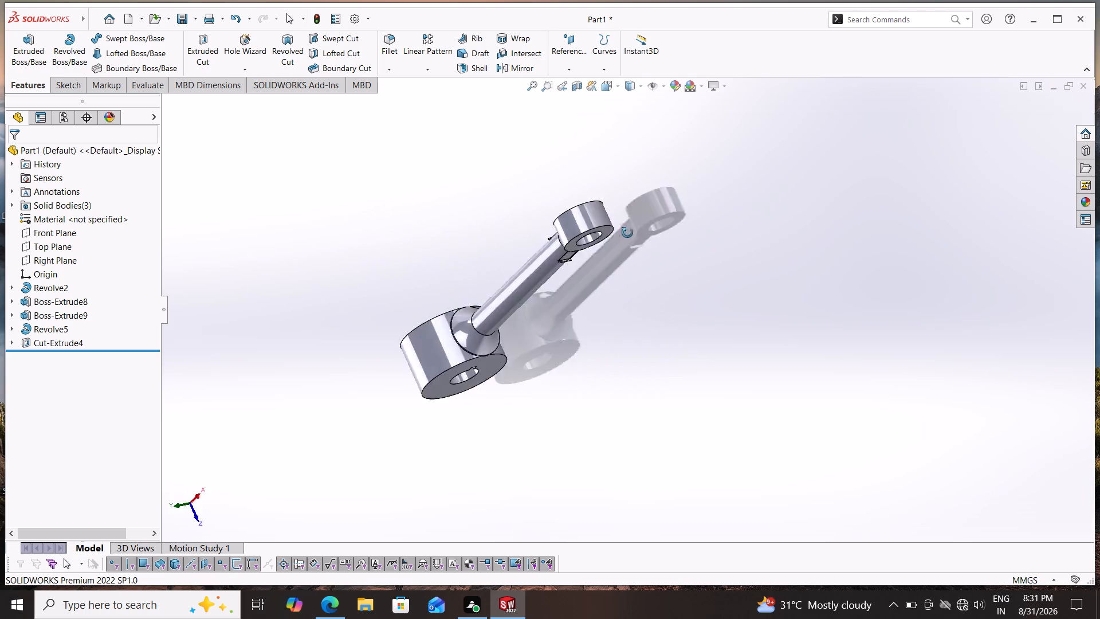
pyautogui.moveTo(627, 233); pyautogui.dragTo(679, 291, button='middle')
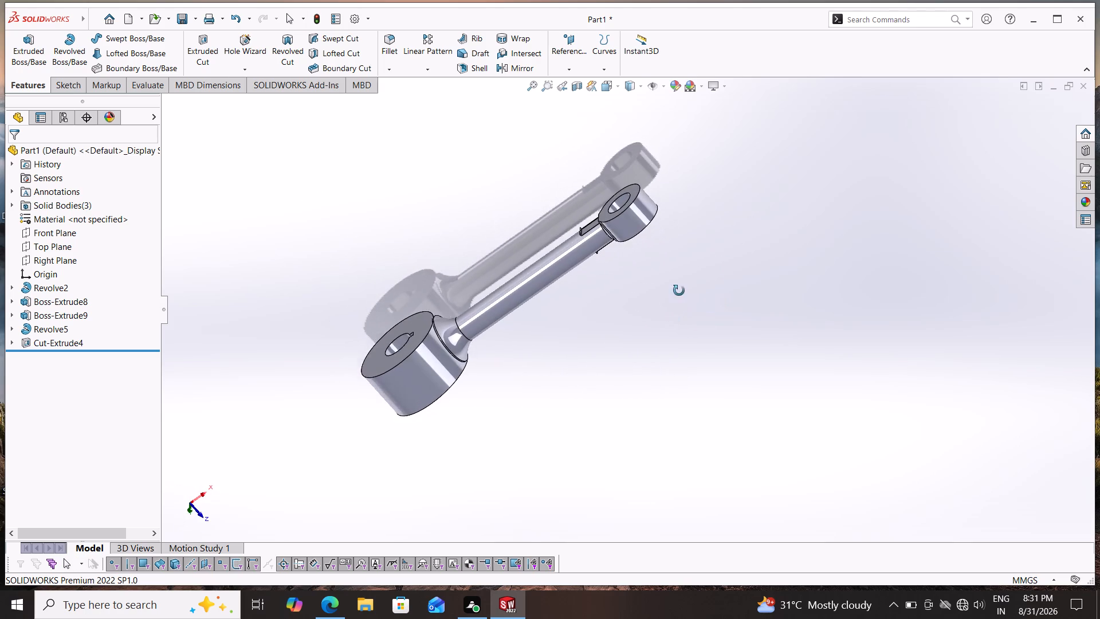
# Save the part in the Documents folder under the name "connecting rod".
pyautogui.moveTo(679, 291); pyautogui.dragTo(679, 285, button='middle')
pyautogui.click(194, 17)
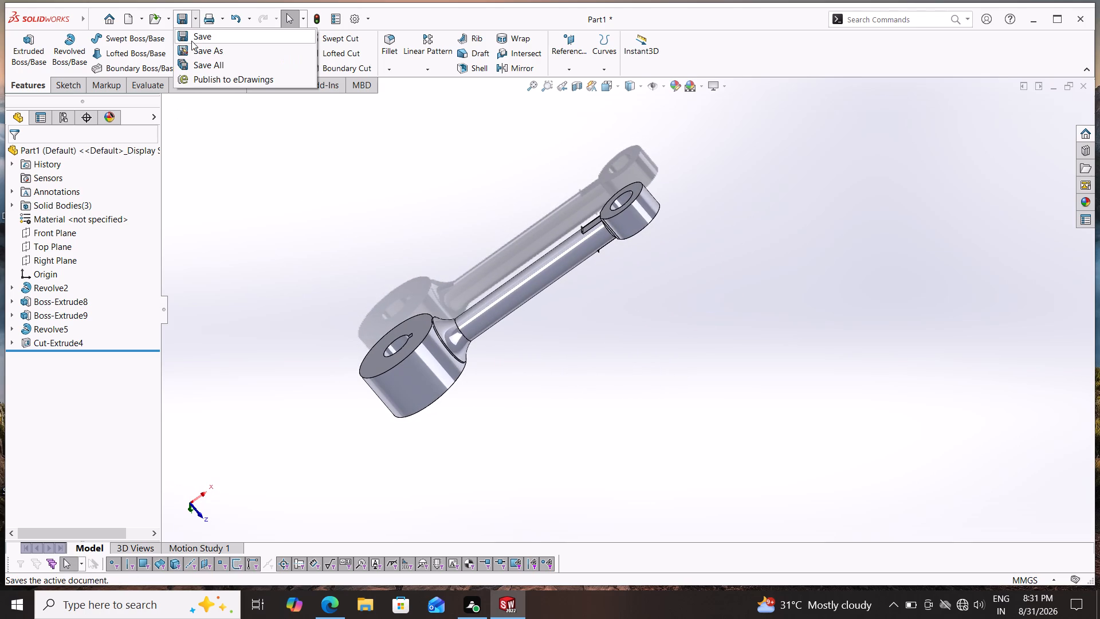
pyautogui.click(191, 41)
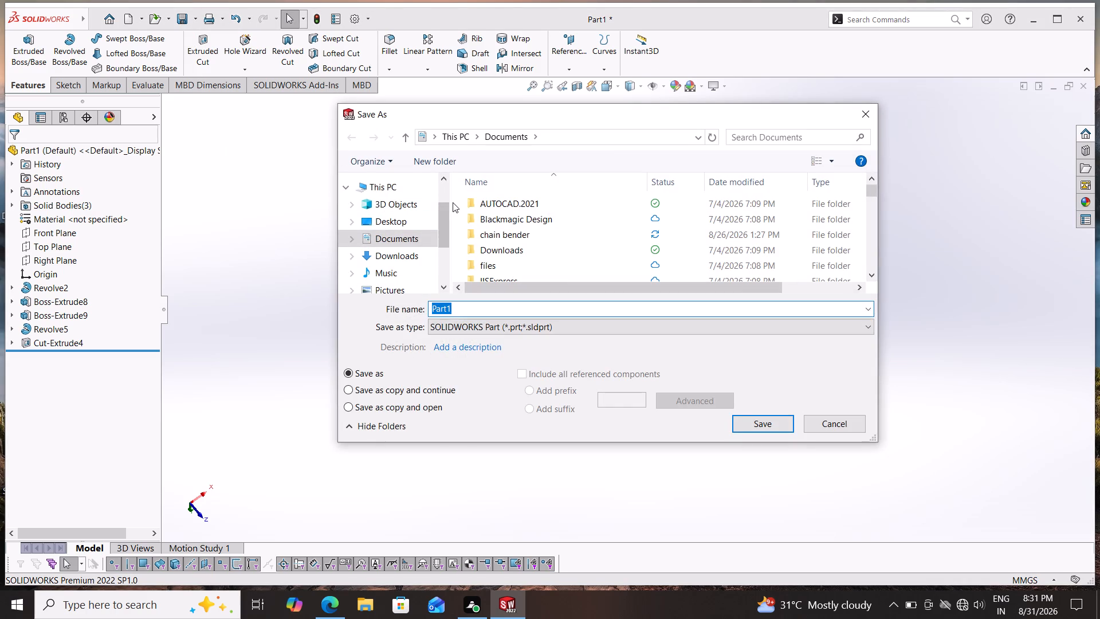
pyautogui.press('c')
pyautogui.press('o')
pyautogui.write('nn')
pyautogui.write('ect')
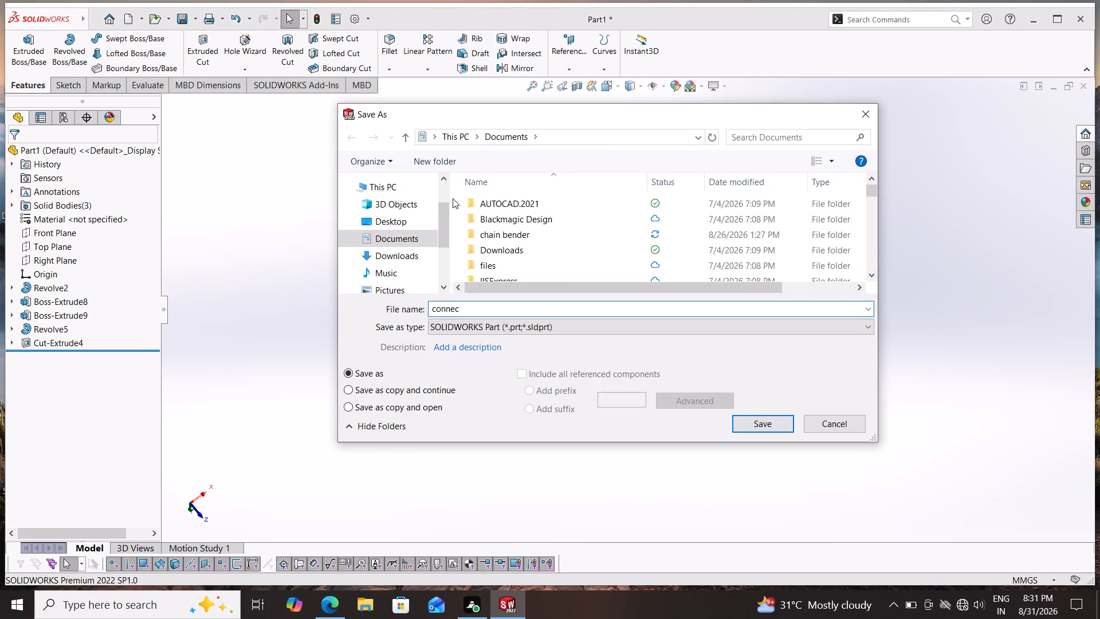
pyautogui.press('i')
pyautogui.write('ng r')
pyautogui.write('od')
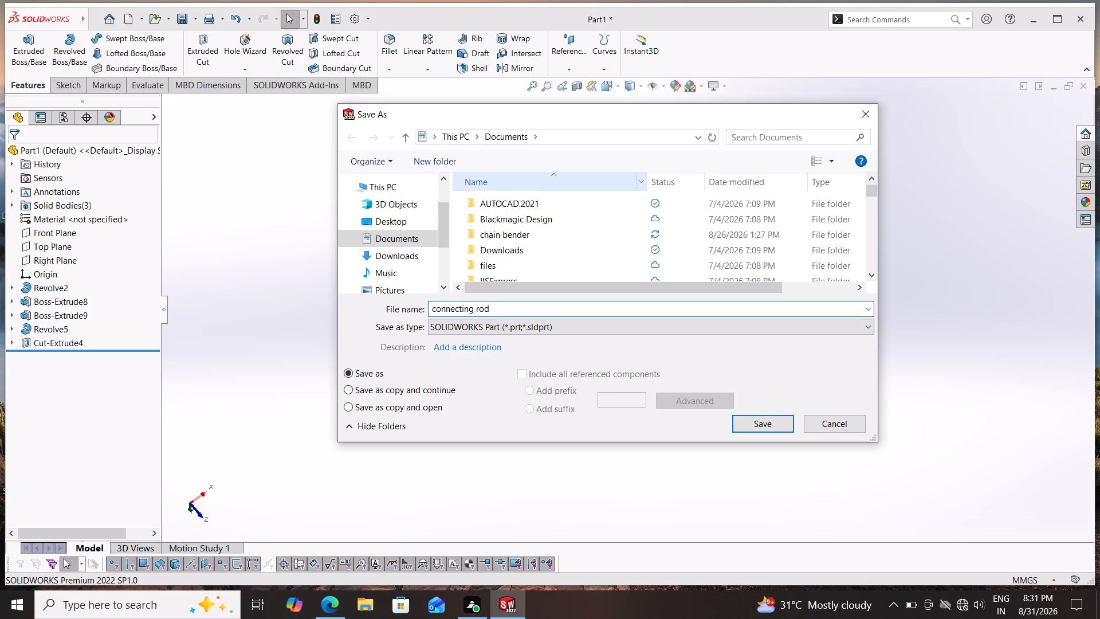
pyautogui.press('Return')
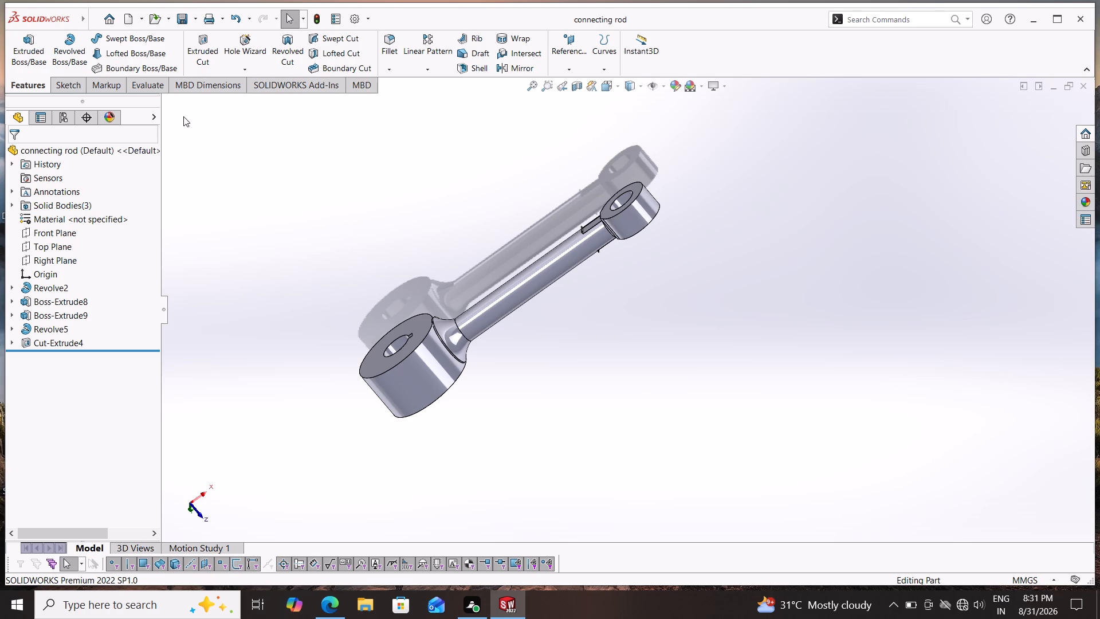
# Create a drawing from the part on an A3 (ANSI) Landscape sheet with the sheet format displayed.
pyautogui.click(138, 15)
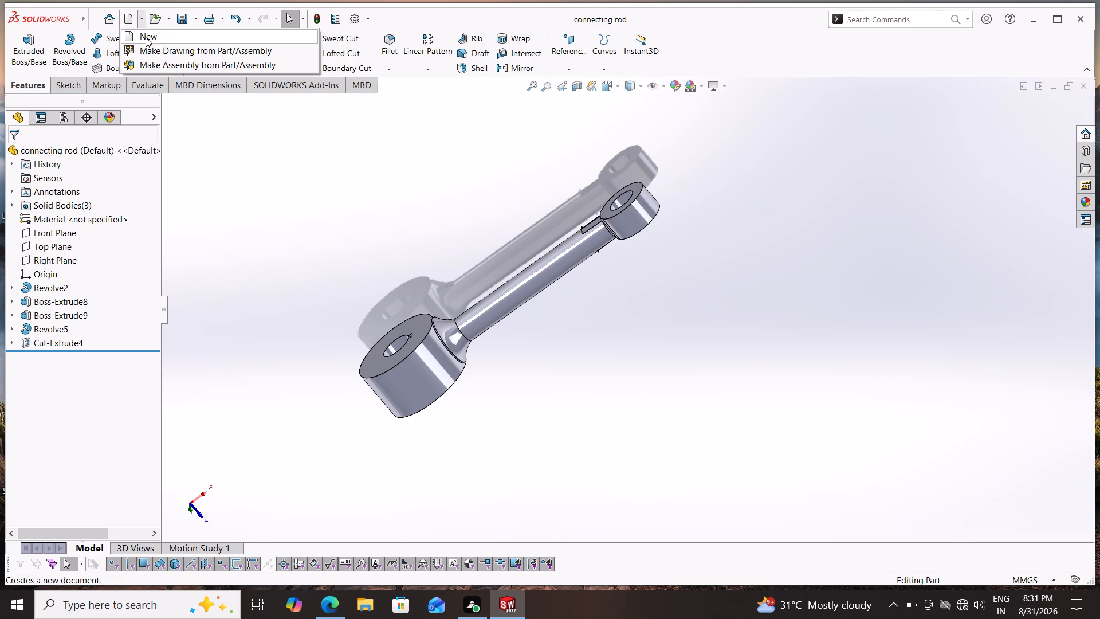
pyautogui.click(147, 52)
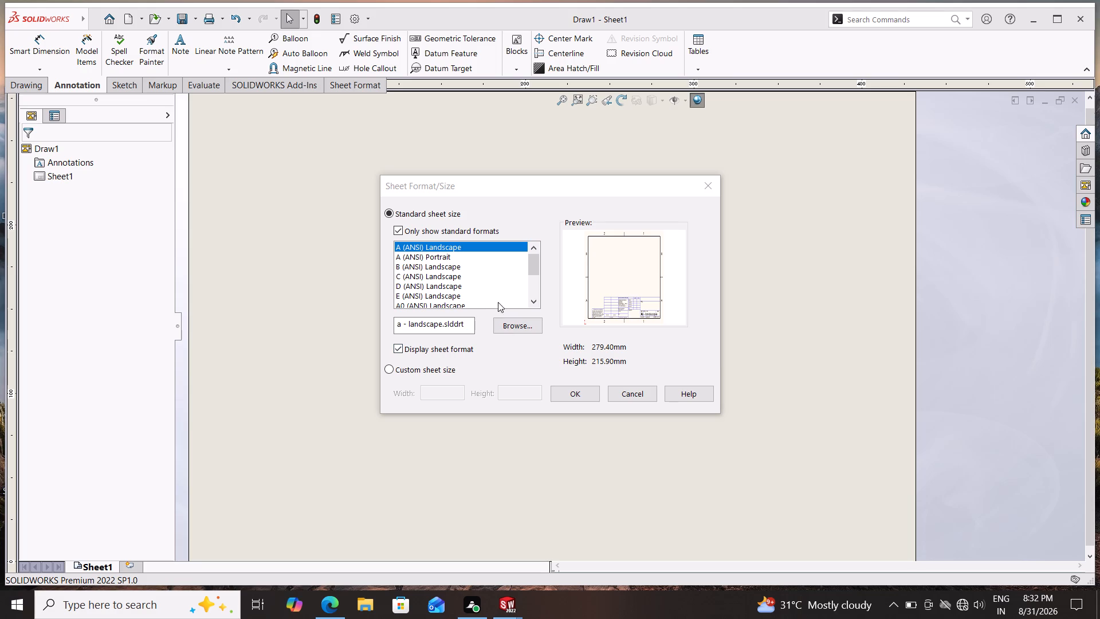
pyautogui.moveTo(533, 269); pyautogui.dragTo(533, 275)
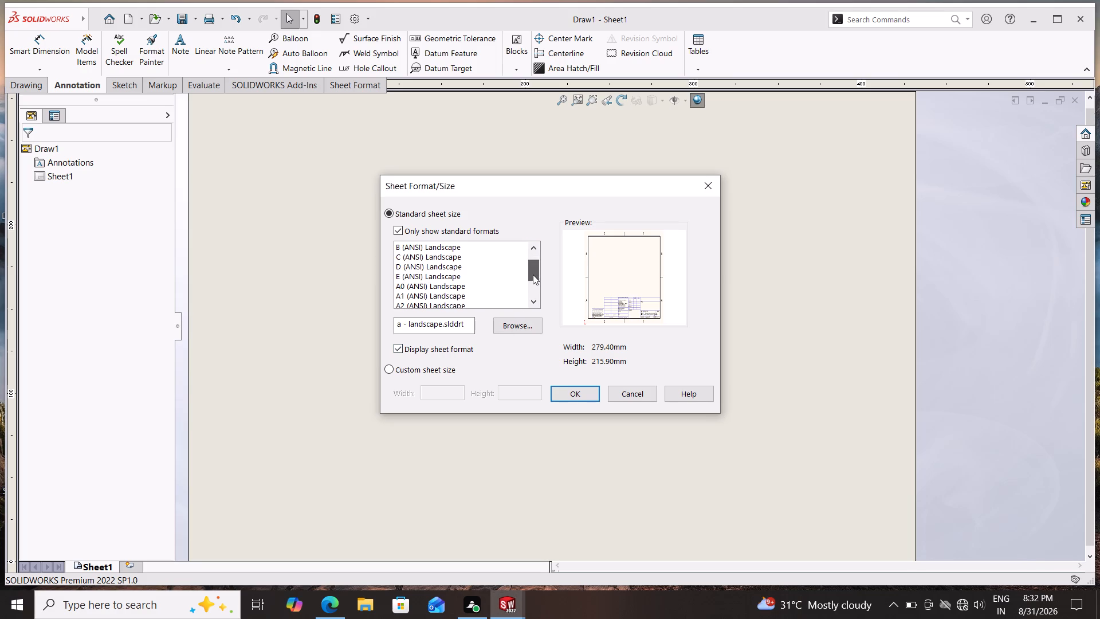
pyautogui.moveTo(533, 275); pyautogui.dragTo(532, 280)
pyautogui.click(440, 305)
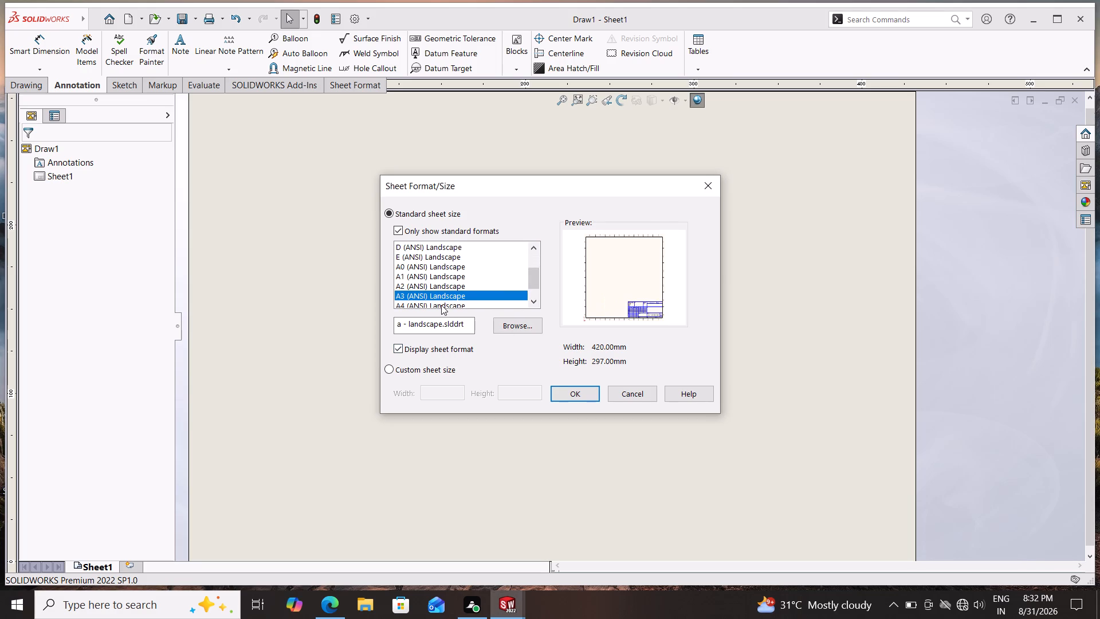
pyautogui.click(570, 389)
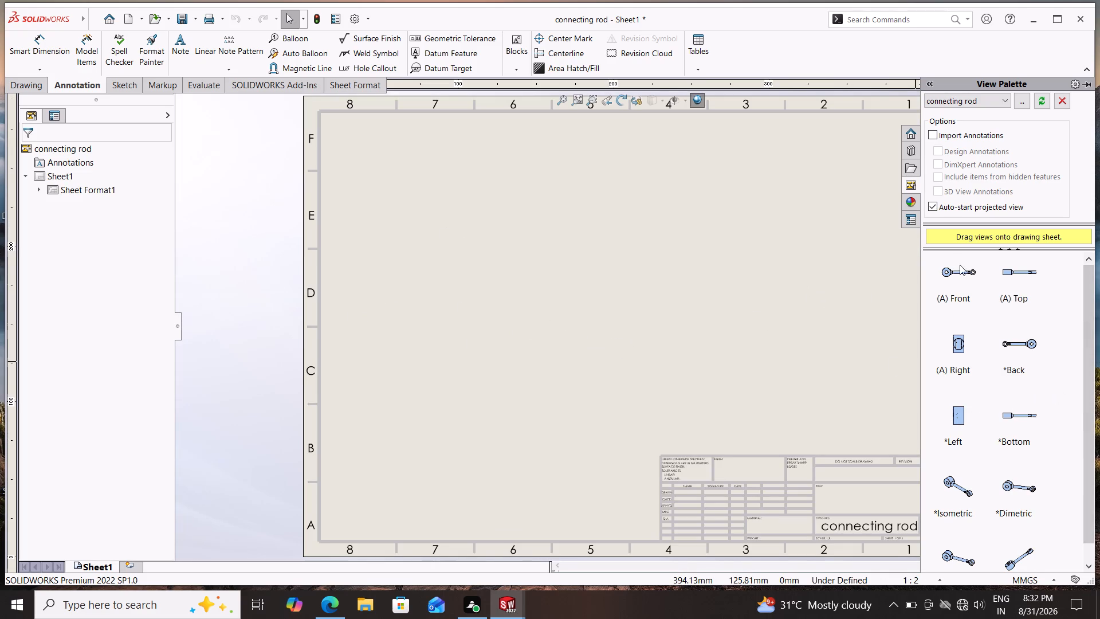
# Place the rod's front view in the sheet's upper-left area, a projected view below it and a projected pictorial view at the lower right.
pyautogui.moveTo(952, 283); pyautogui.dragTo(476, 202)
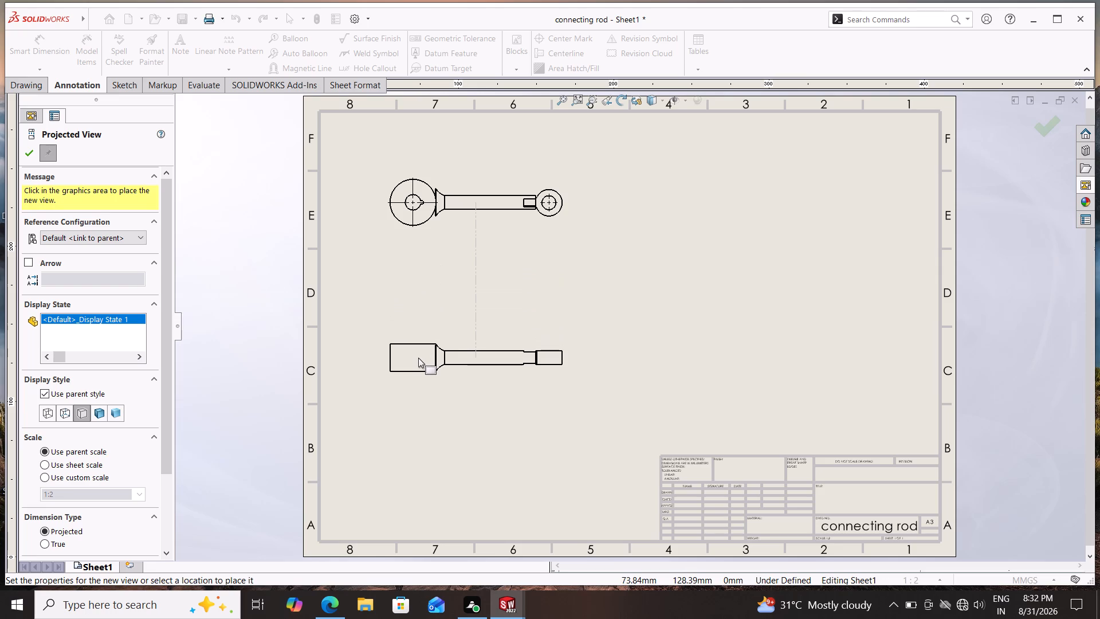
pyautogui.click(434, 327)
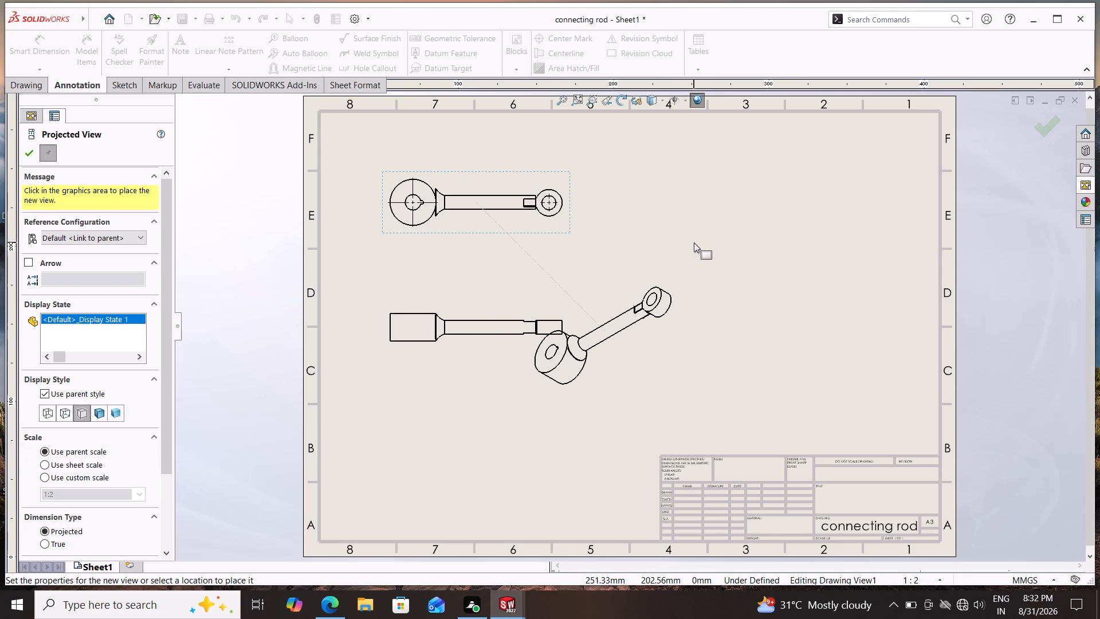
pyautogui.click(745, 297)
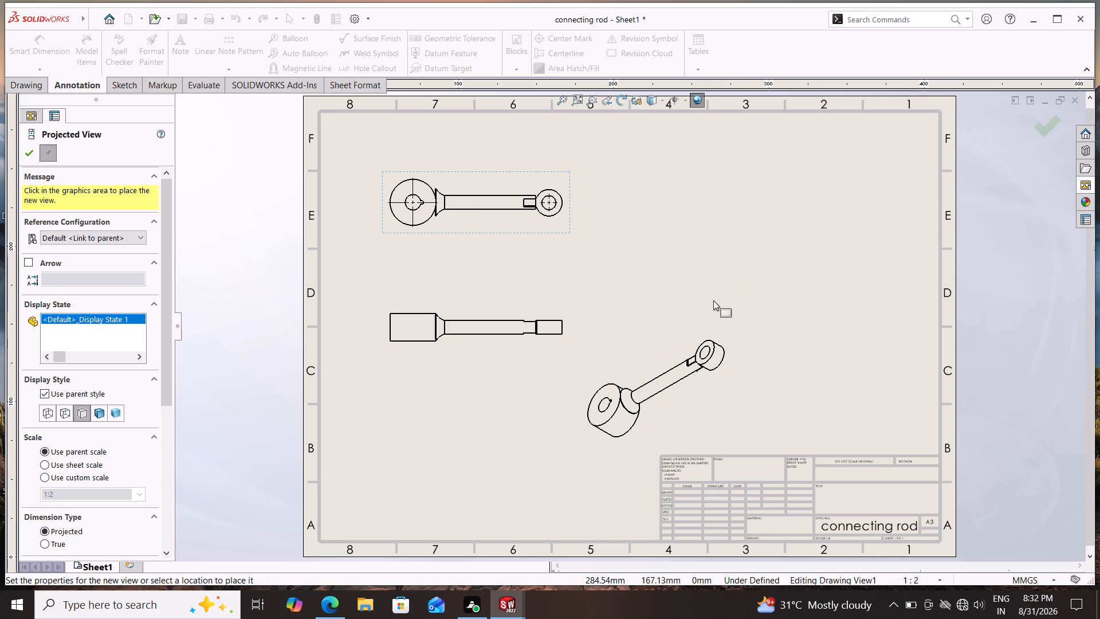
pyautogui.press('Escape')
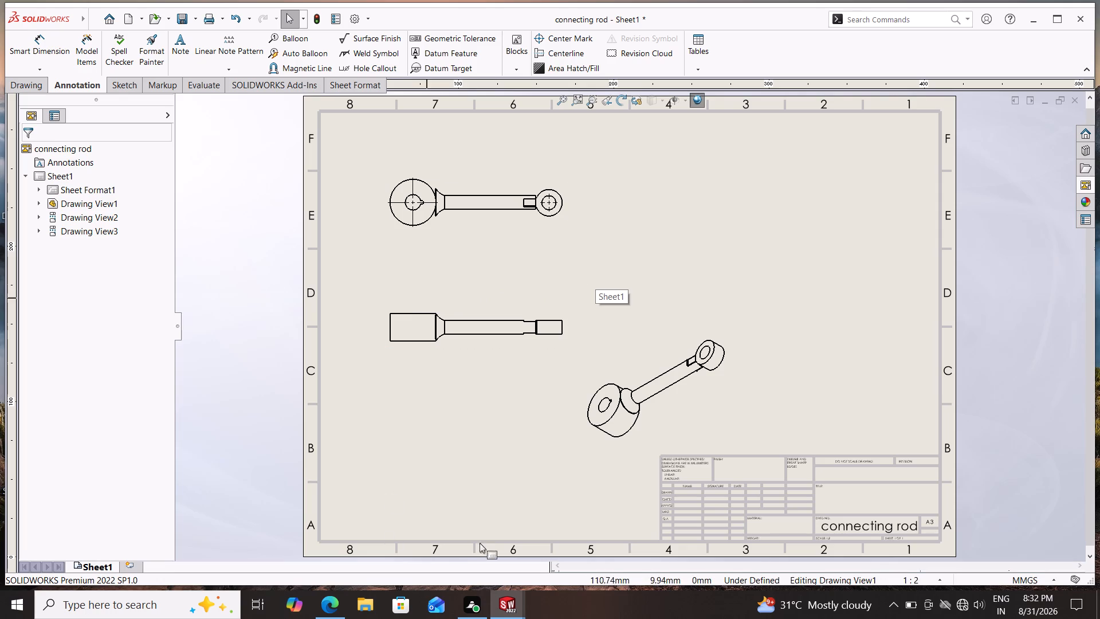
# Back in the connecting rod part, sketch a horizontal centerline on the Top Plane from the origin to the hub's outer edge, about 35.6 mm long.
pyautogui.click(502, 608)
pyautogui.click(465, 559)
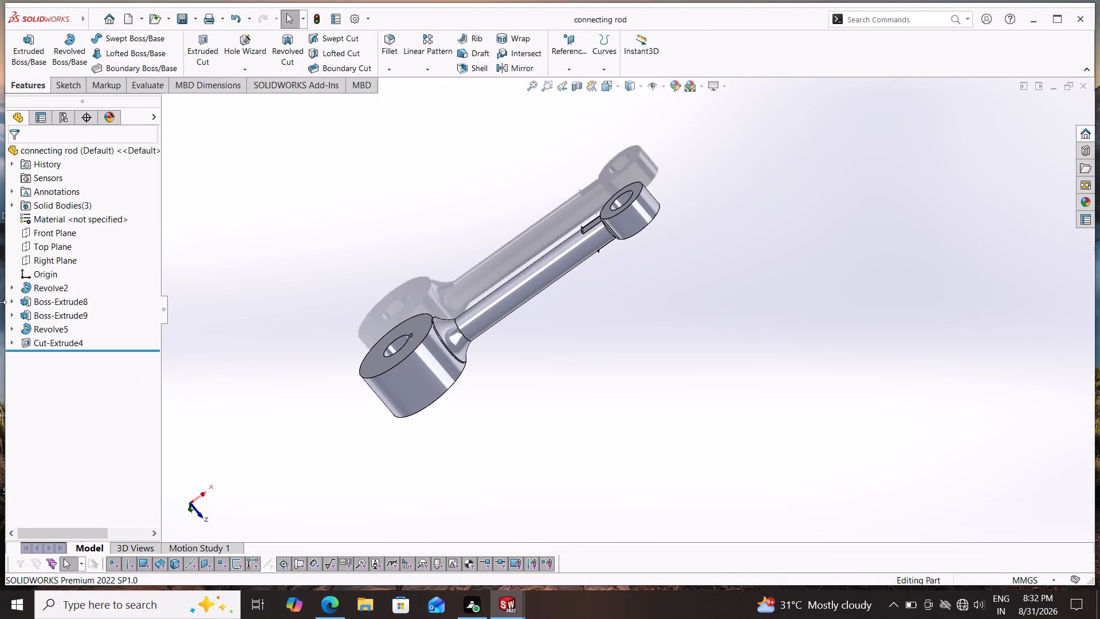
pyautogui.click(40, 245)
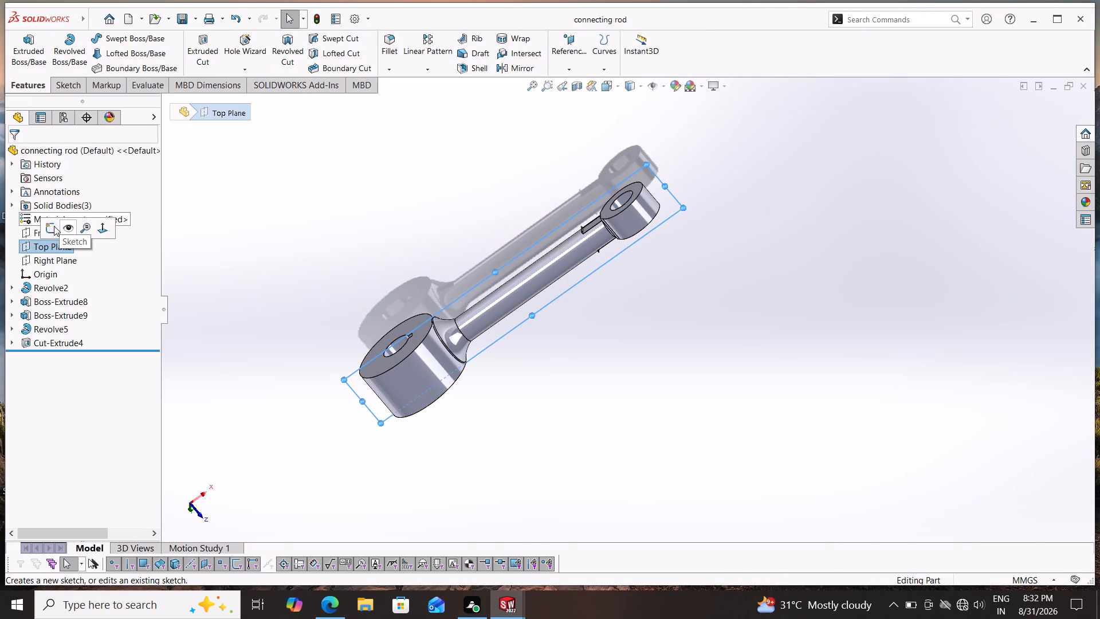
pyautogui.click(54, 226)
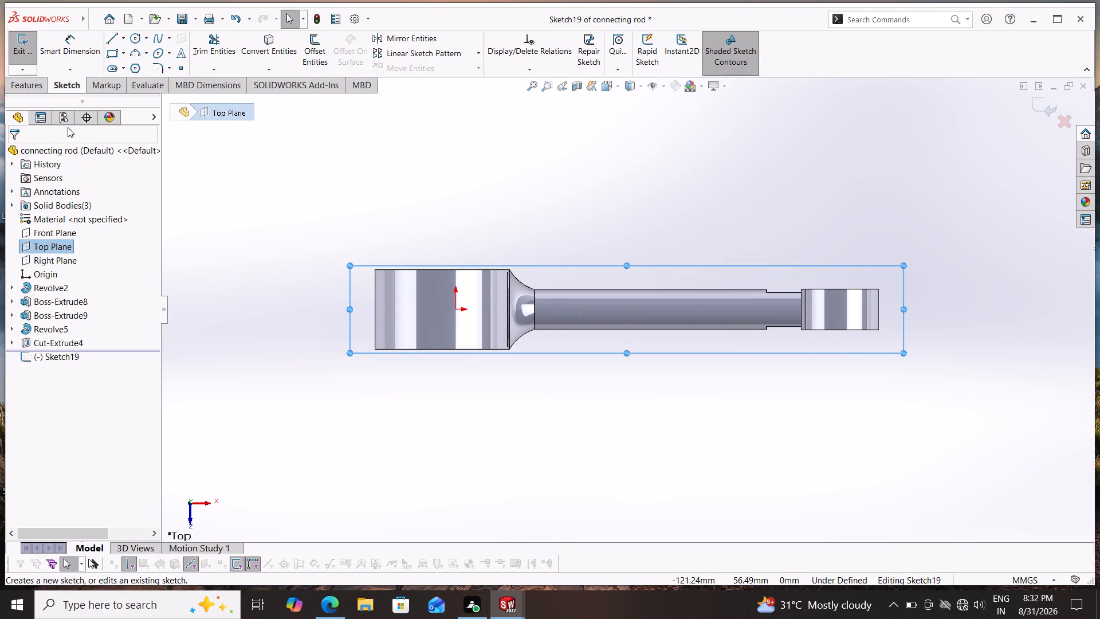
pyautogui.click(121, 34)
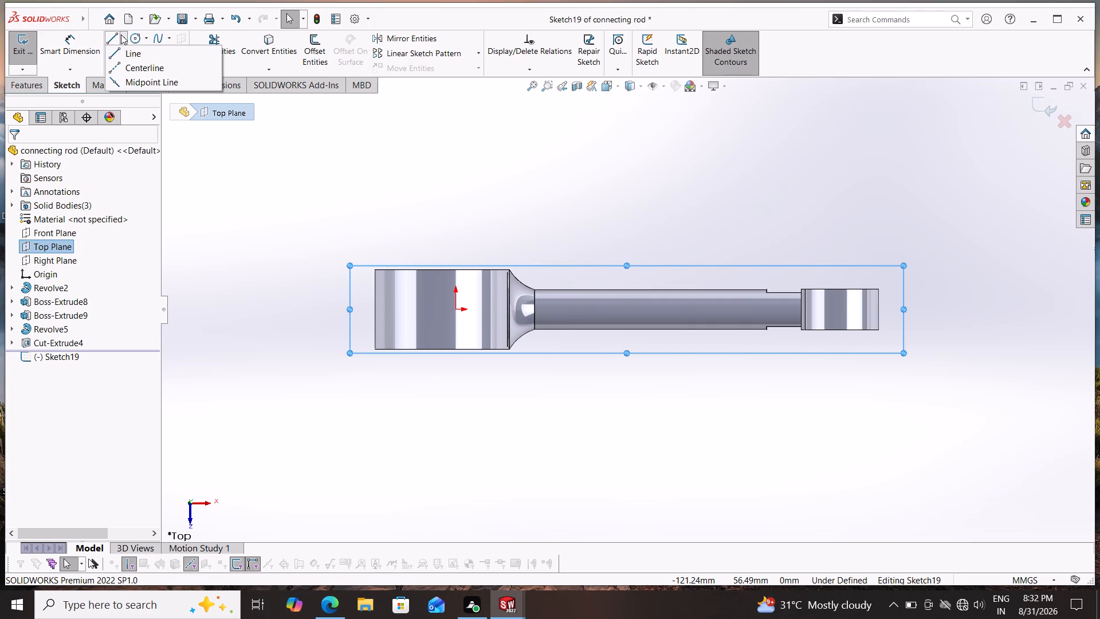
pyautogui.click(124, 72)
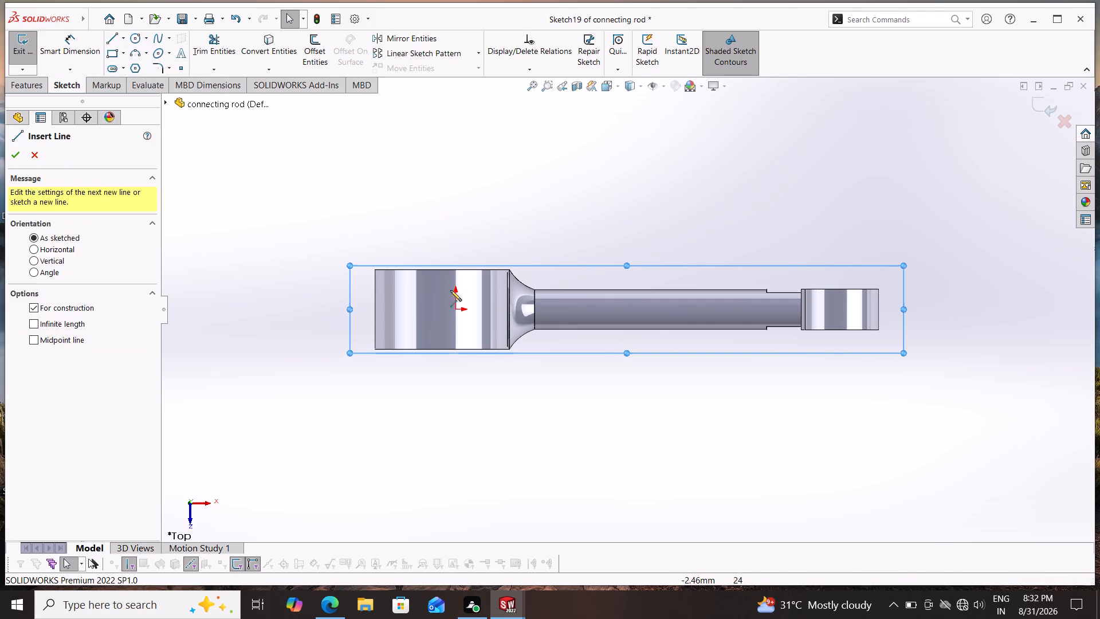
pyautogui.click(457, 312)
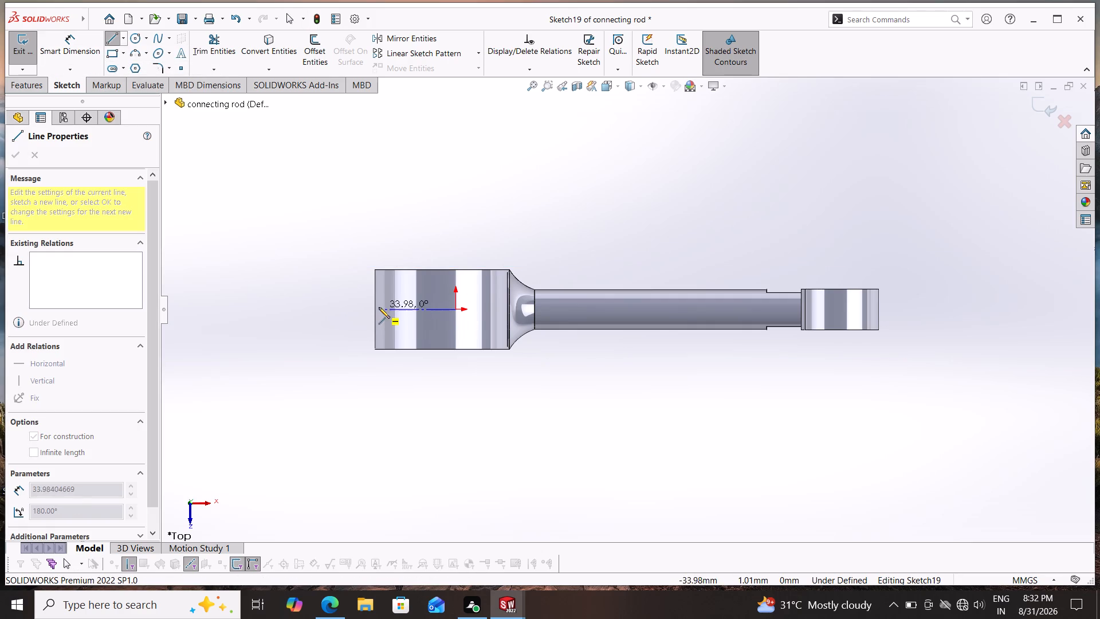
pyautogui.click(372, 307)
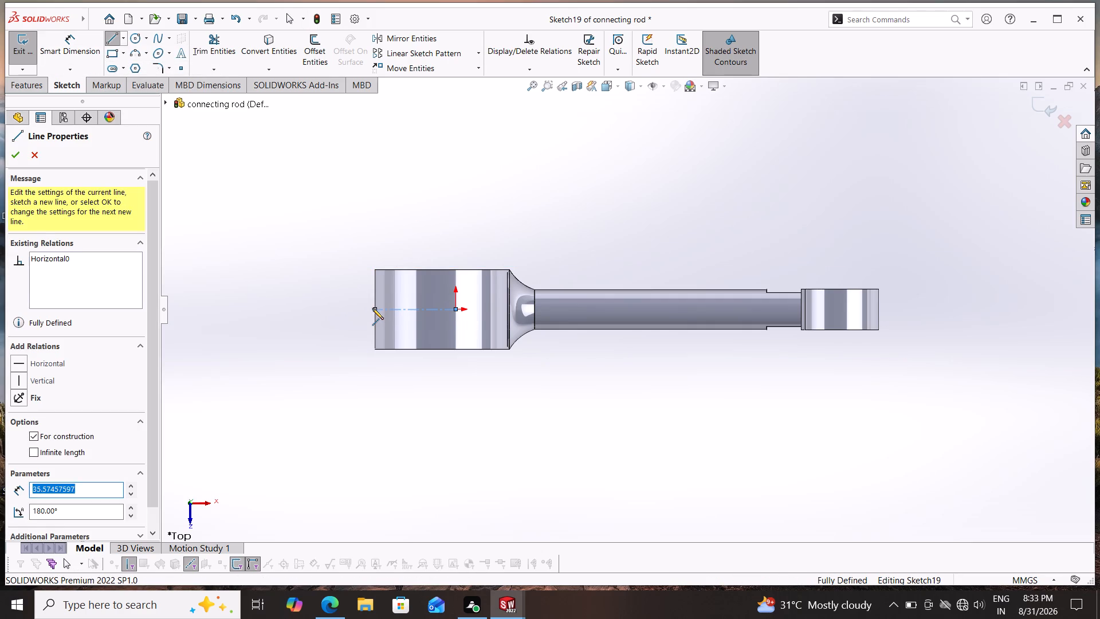
pyautogui.press('Escape')
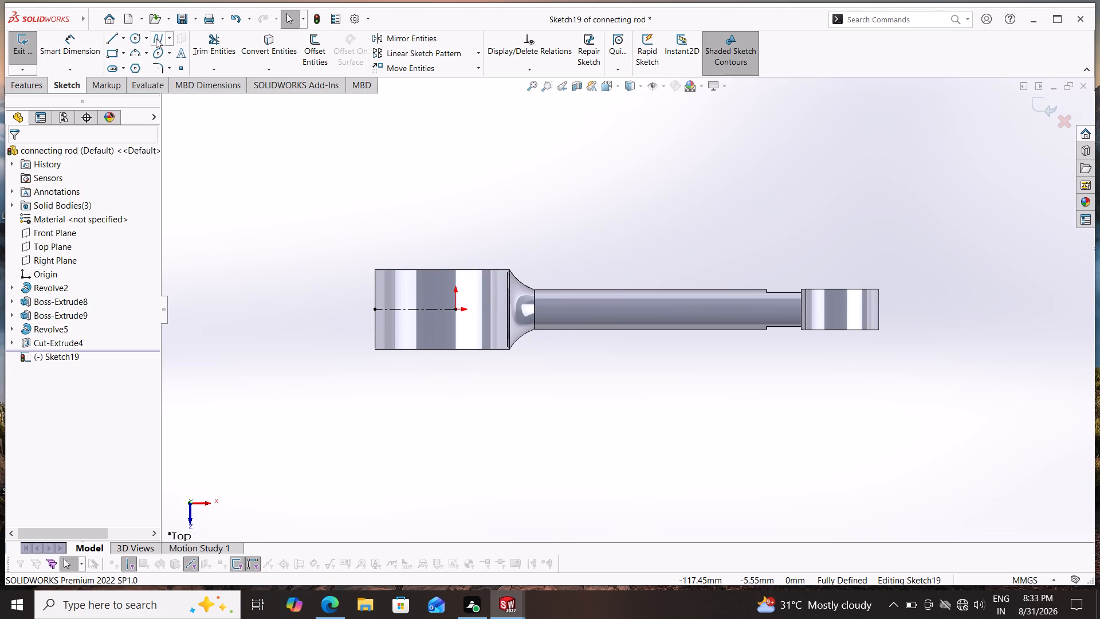
# Offset the hub centerline by 4 mm in both directions with dimensions added.
pyautogui.click(319, 39)
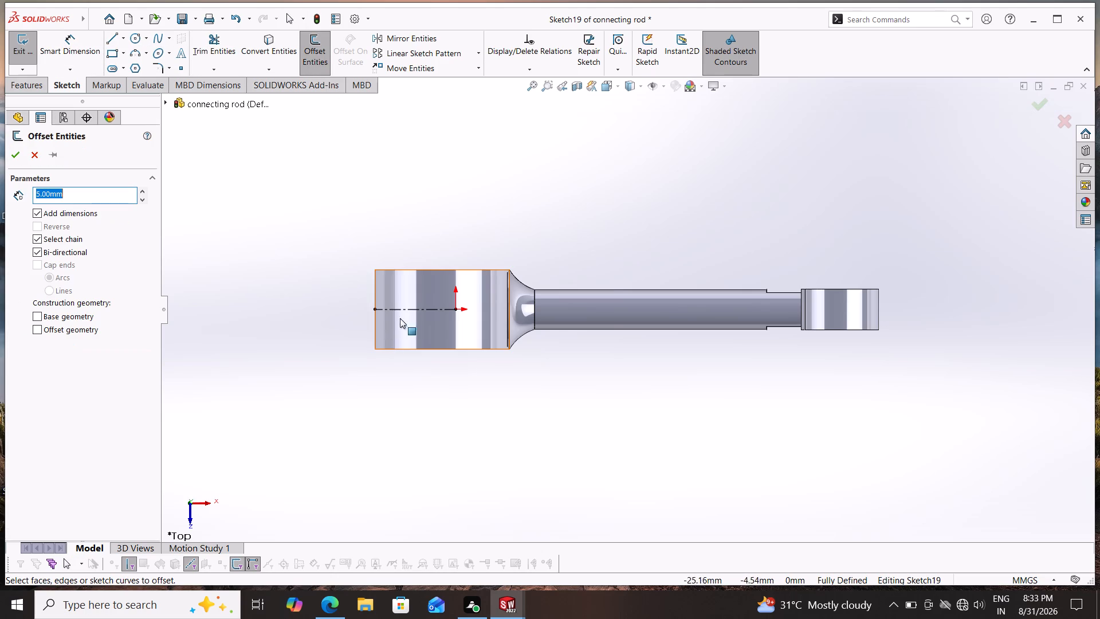
pyautogui.click(412, 309)
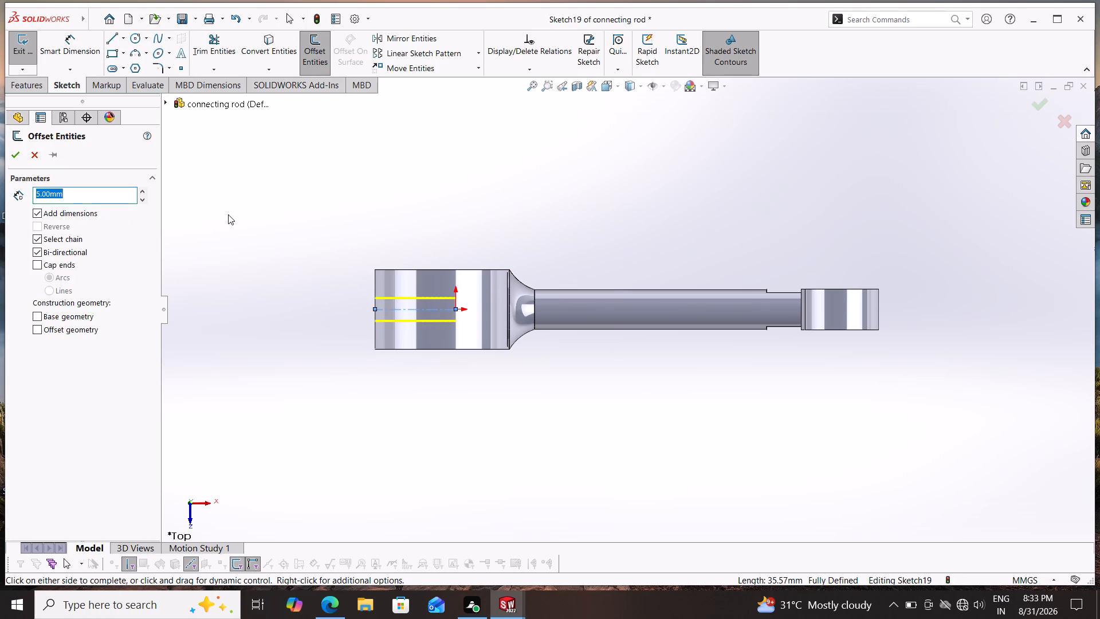
pyautogui.press('4')
pyautogui.press('Return')
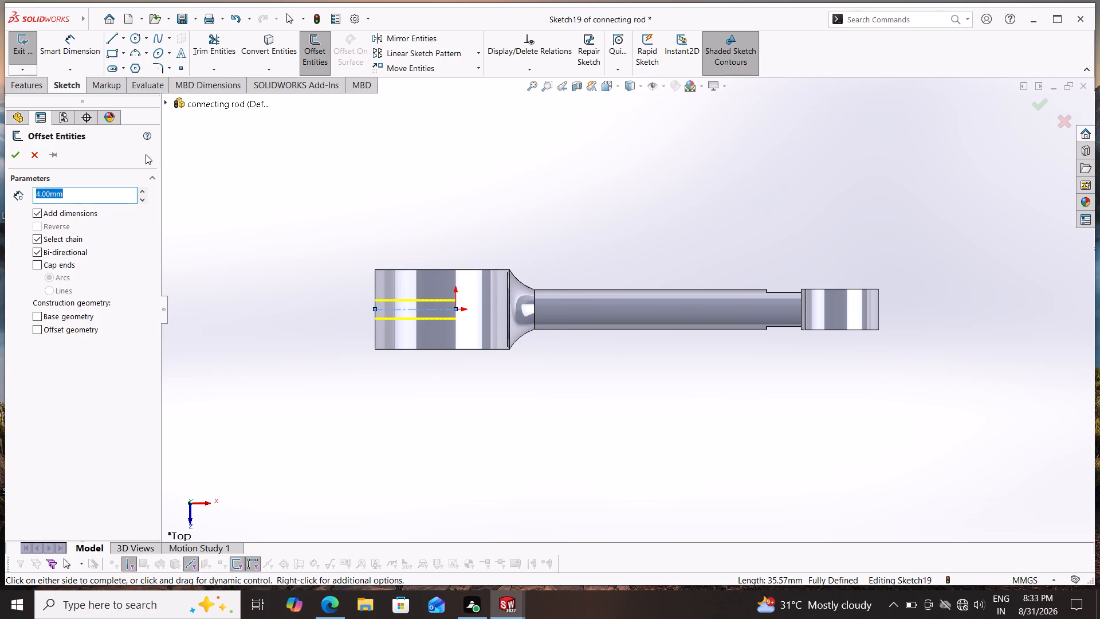
pyautogui.click(13, 154)
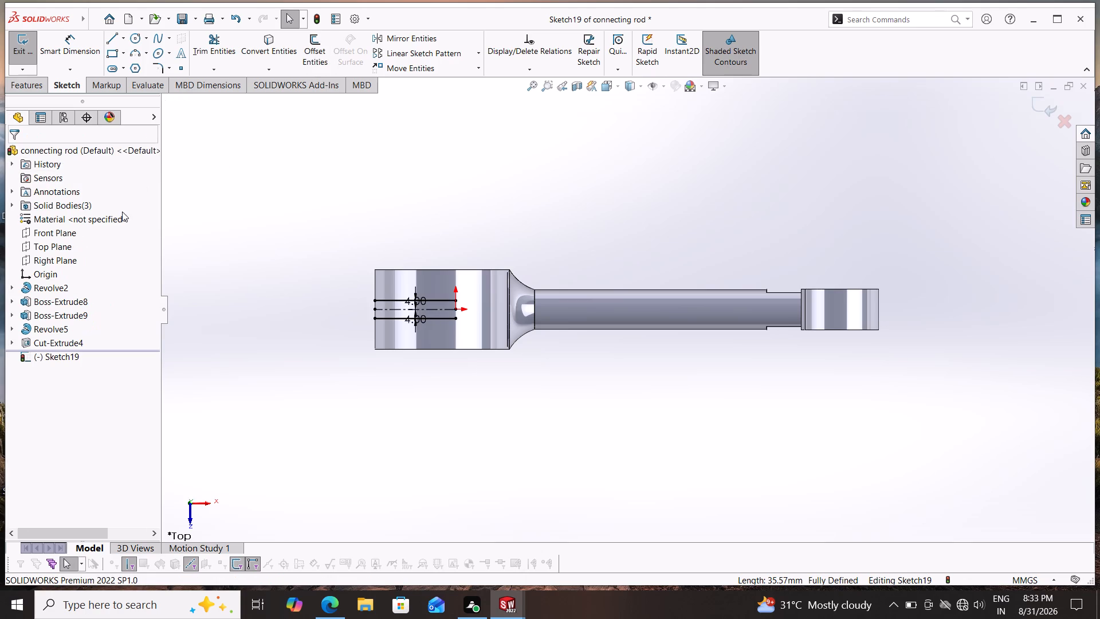
# Sketch a vertical 8 mm line connecting the two offset lines, about 8 mm from the origin toward the hub's outer edge.
pyautogui.click(69, 39)
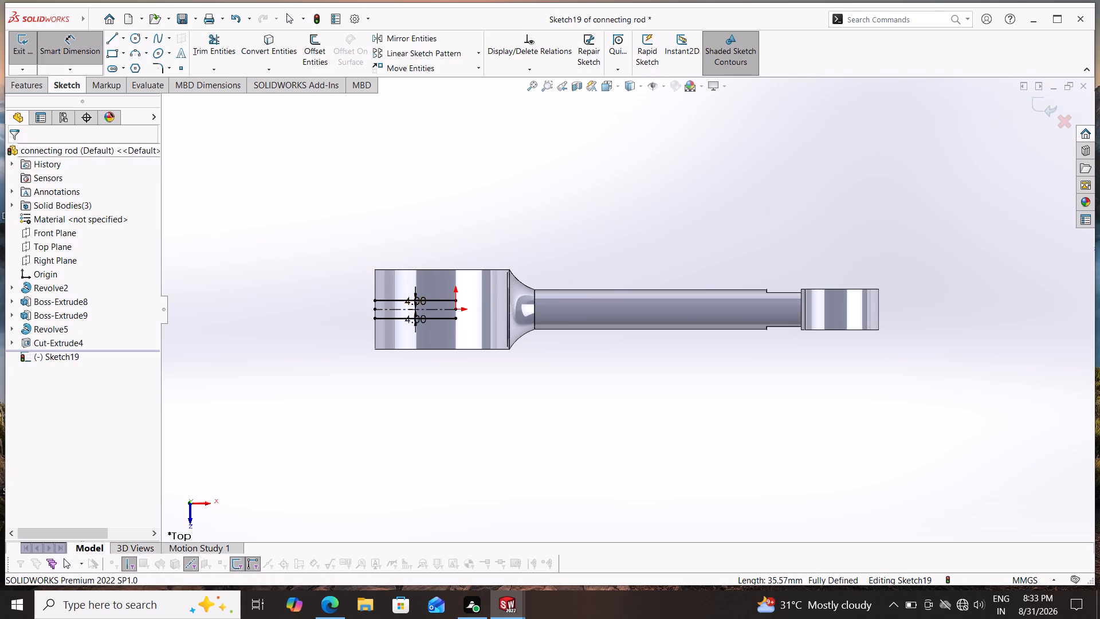
pyautogui.click(113, 37)
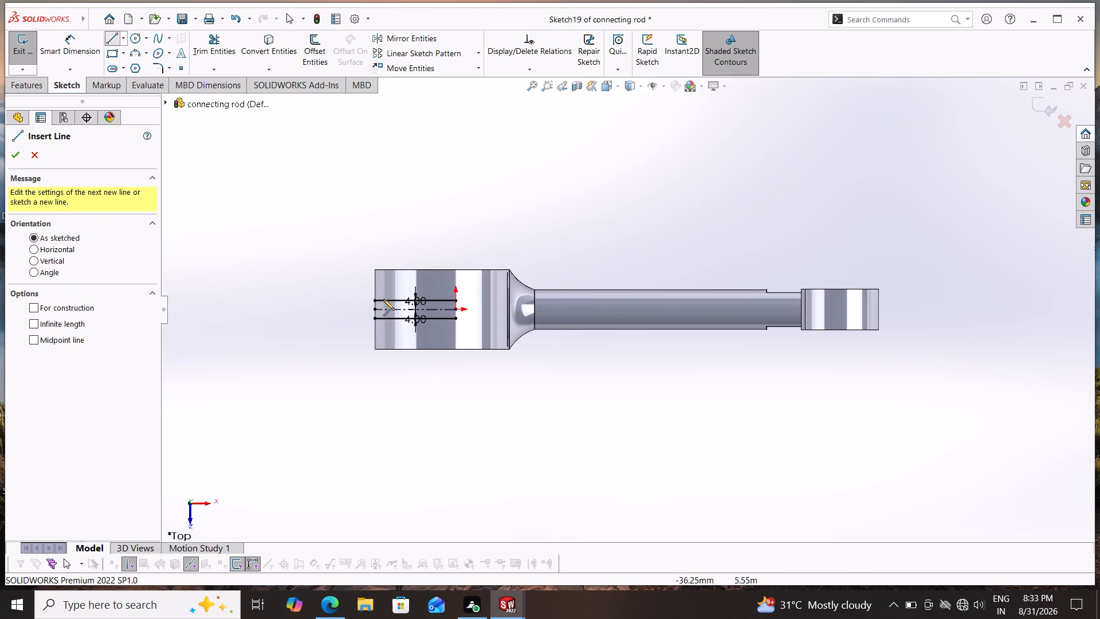
pyautogui.click(438, 298)
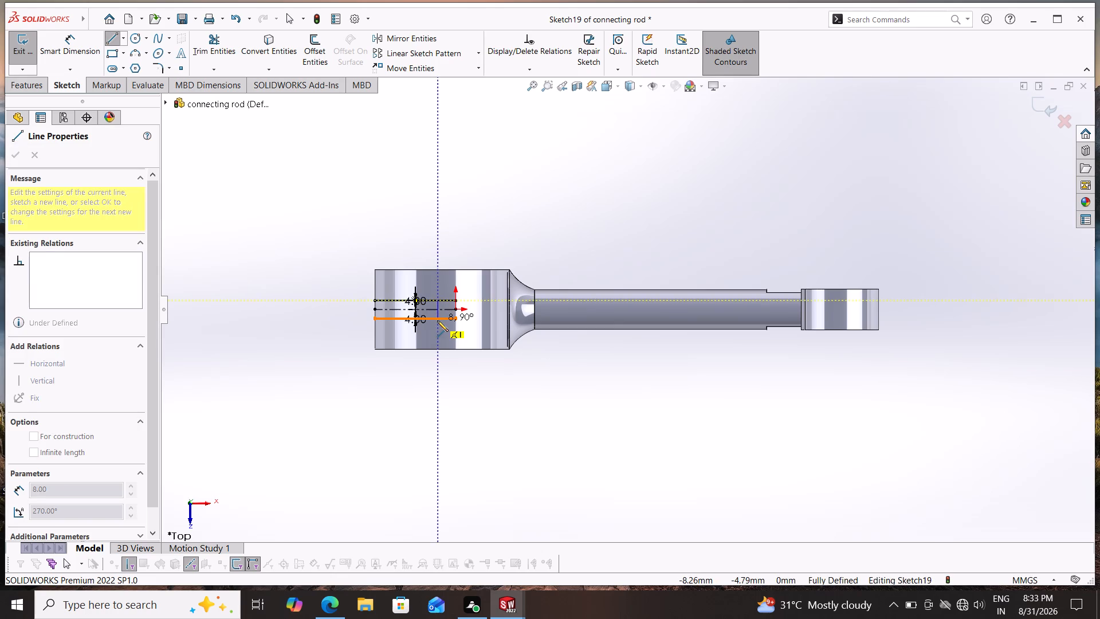
pyautogui.click(437, 320)
pyautogui.press('Escape')
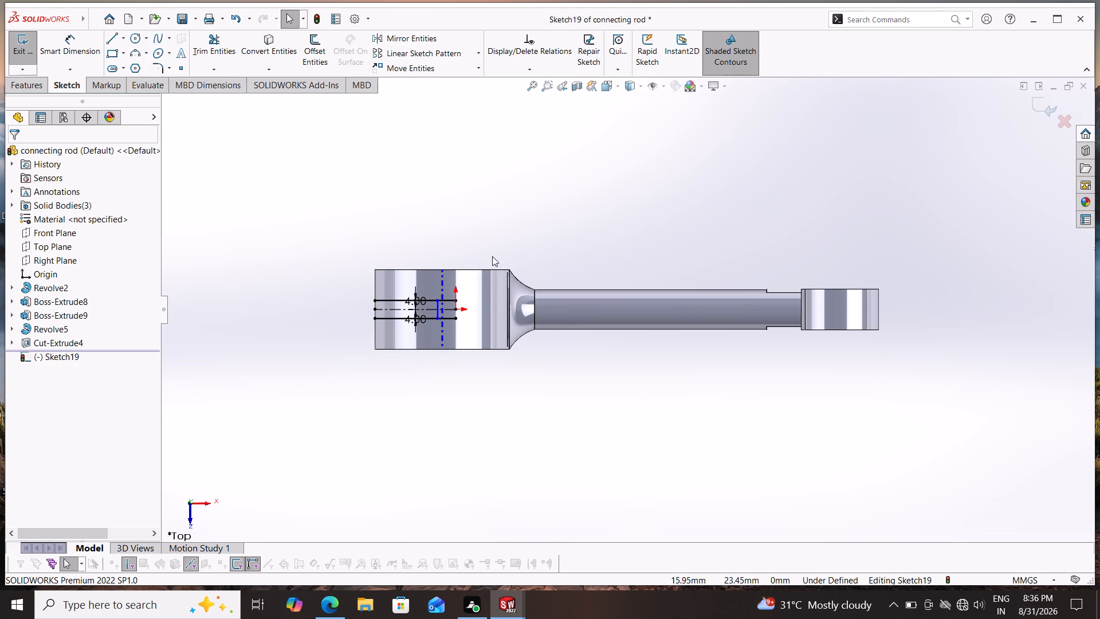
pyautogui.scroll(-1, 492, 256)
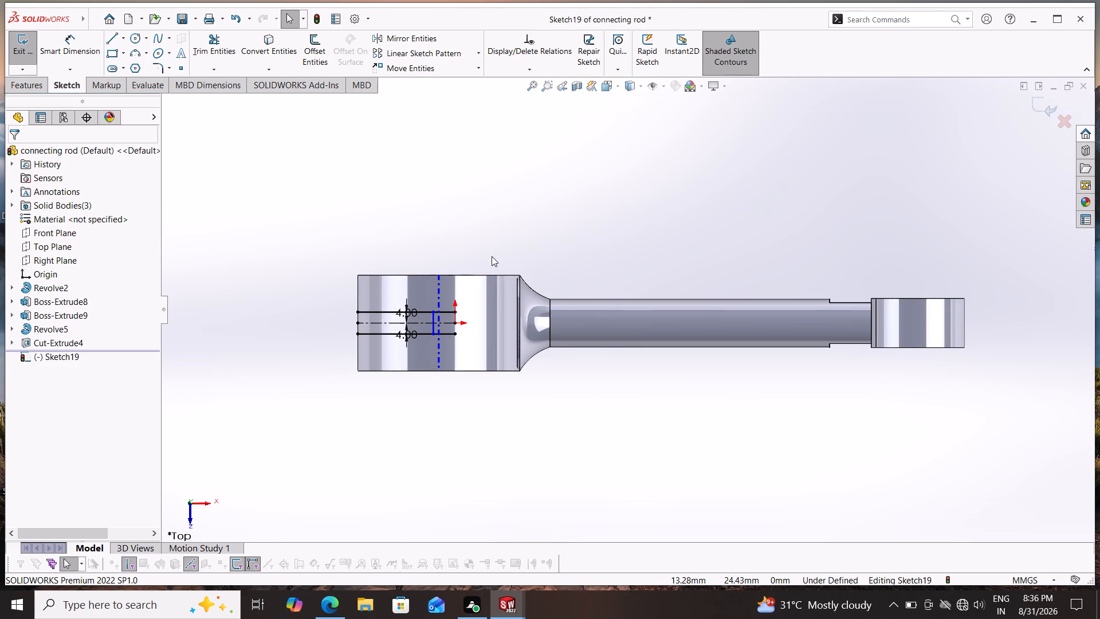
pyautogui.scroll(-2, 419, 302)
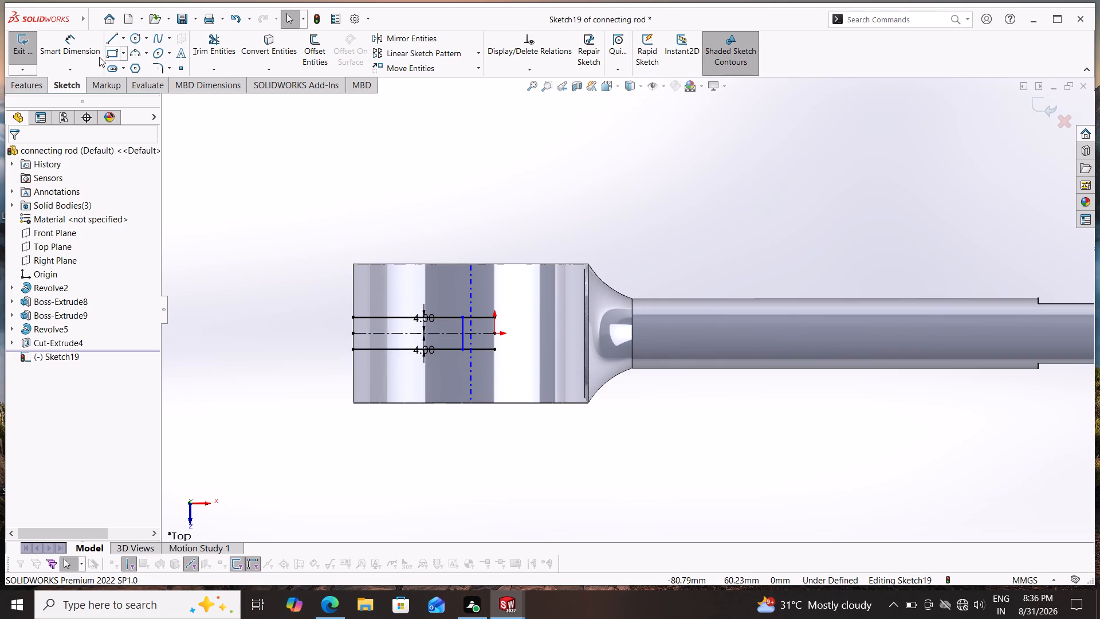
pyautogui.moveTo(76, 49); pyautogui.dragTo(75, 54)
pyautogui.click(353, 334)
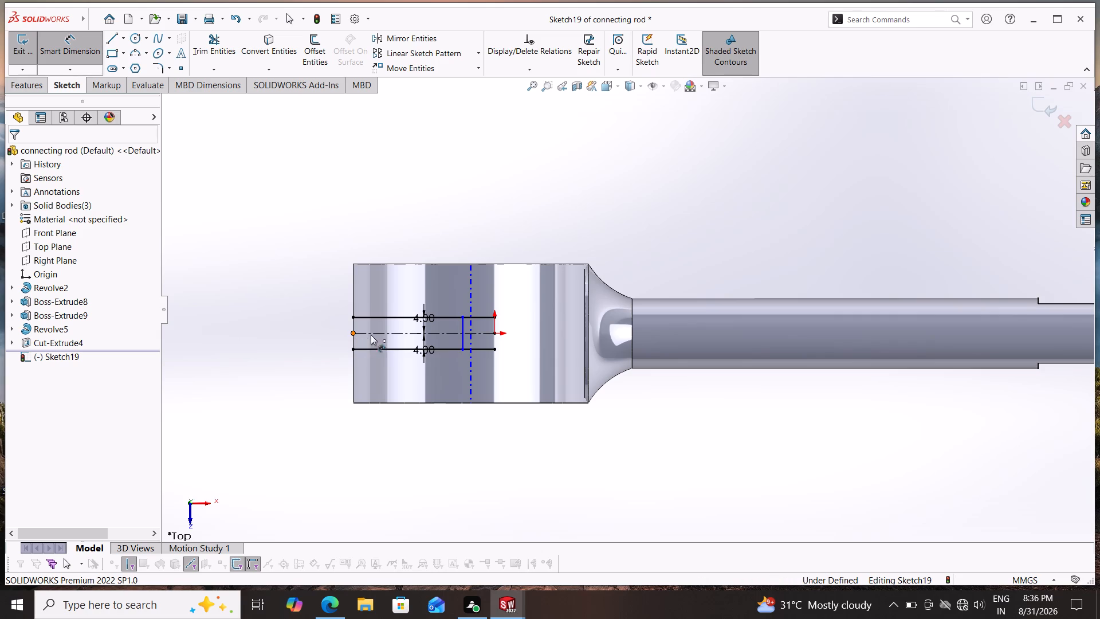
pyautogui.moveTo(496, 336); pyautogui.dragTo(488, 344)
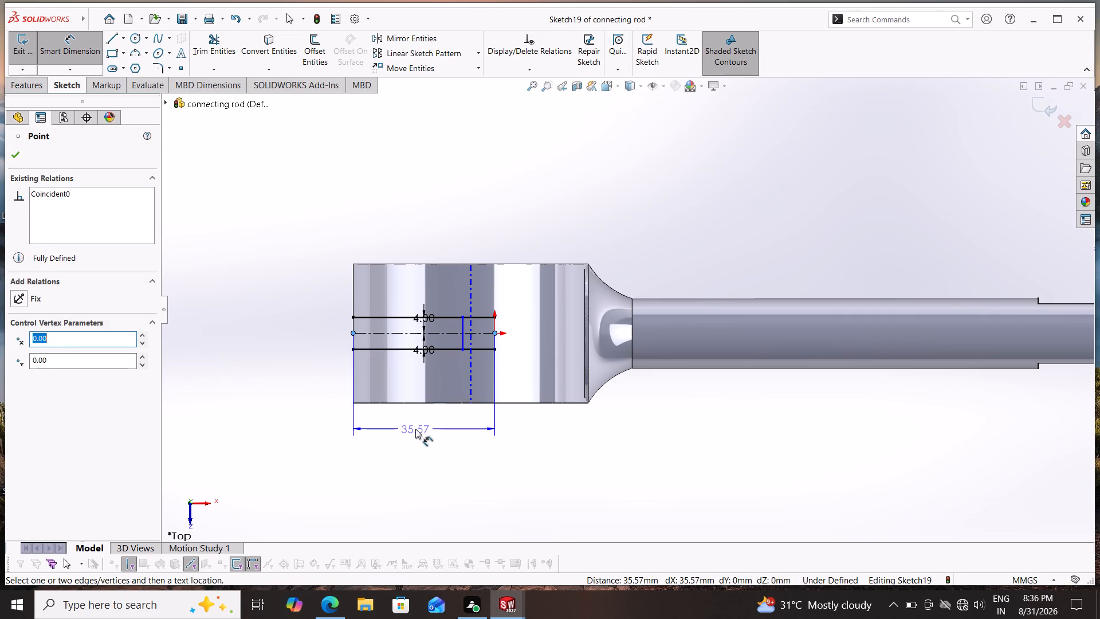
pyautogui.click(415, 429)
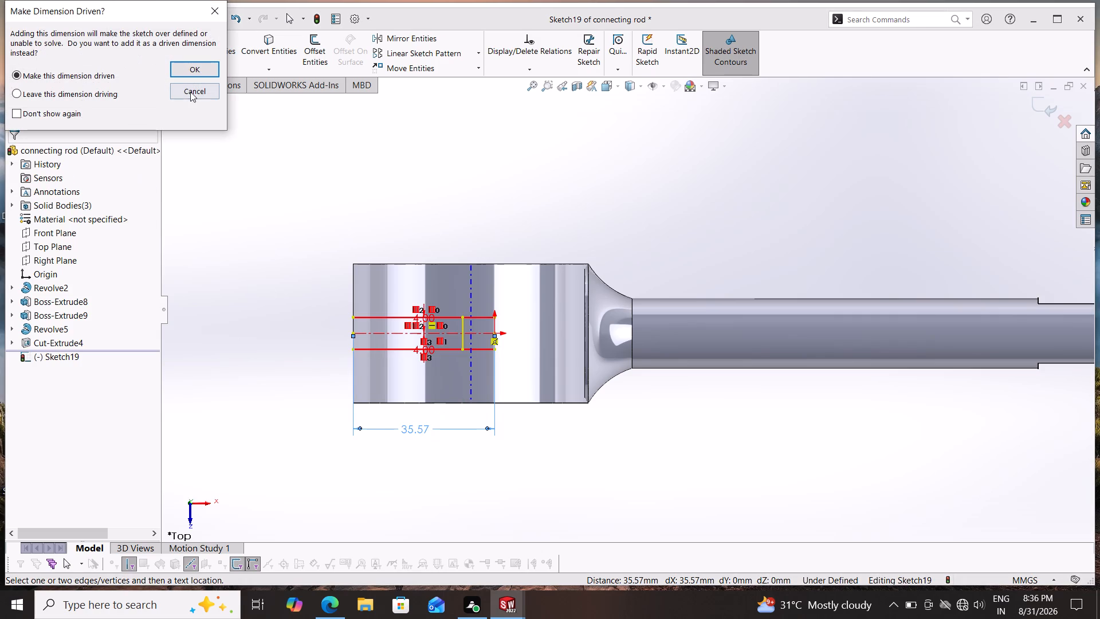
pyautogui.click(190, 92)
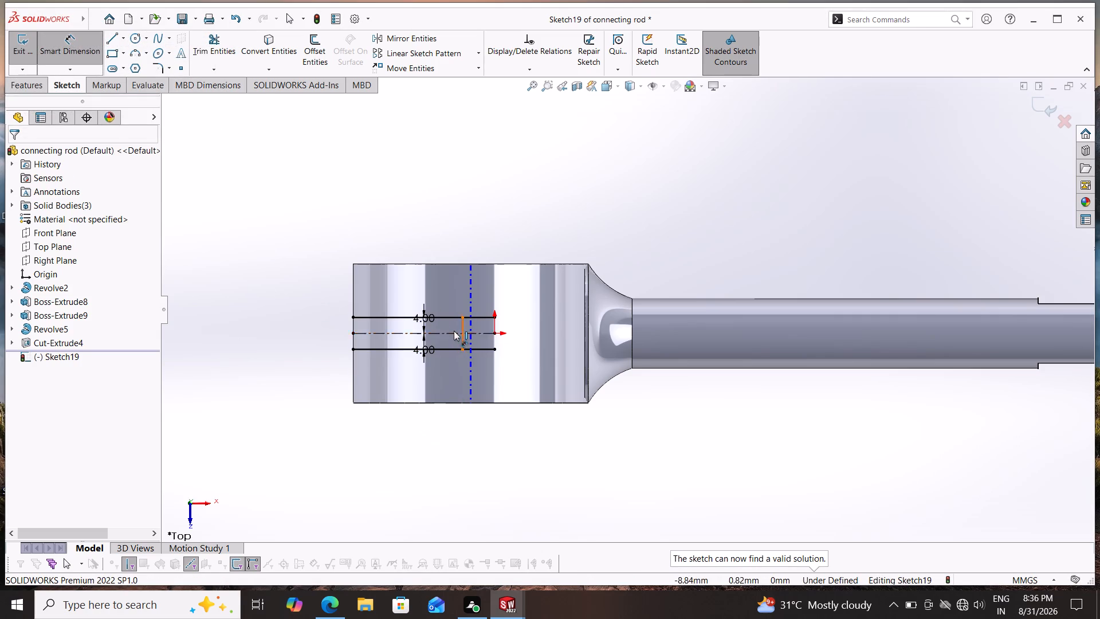
# Dimension the vertical line 15 mm from the centerline's endpoint at the hub's outer edge.
pyautogui.click(463, 328)
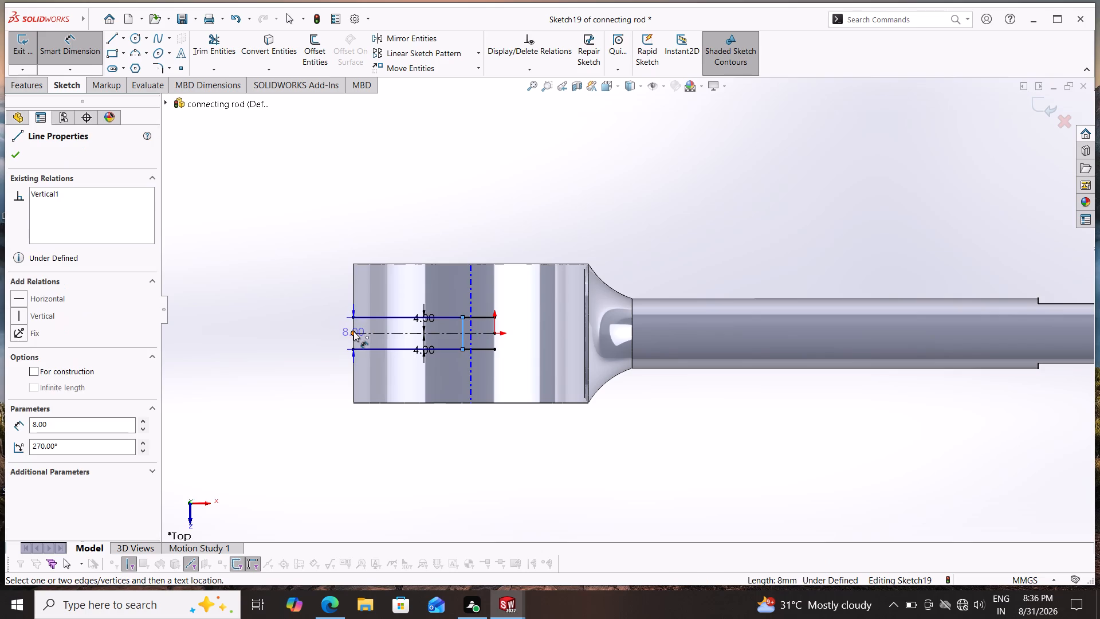
pyautogui.click(353, 331)
pyautogui.click(398, 438)
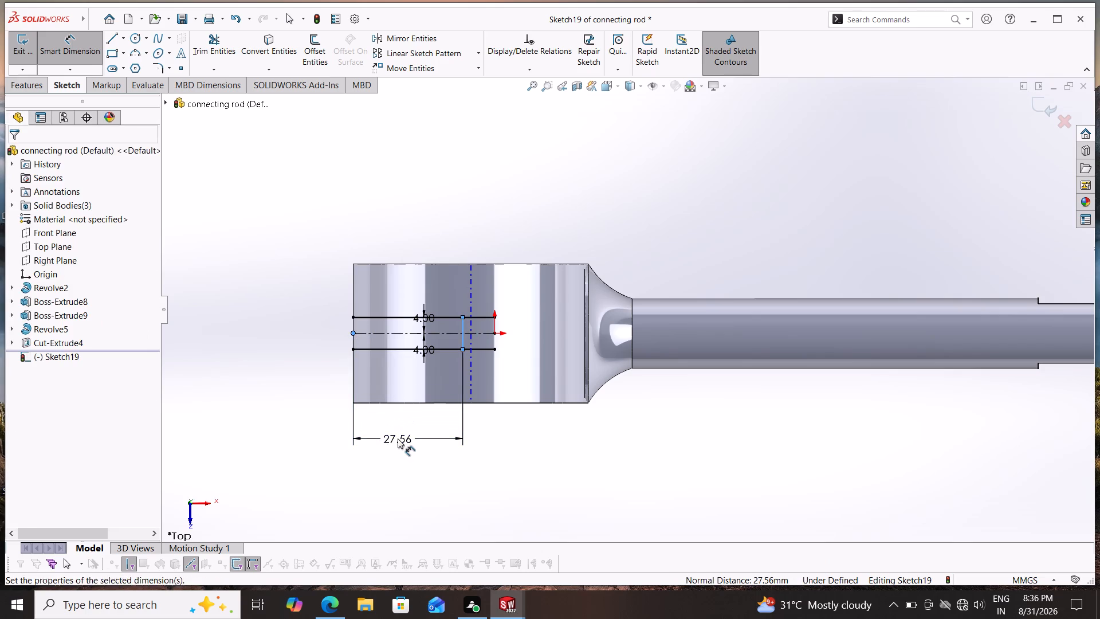
pyautogui.write('15')
pyautogui.press('Return')
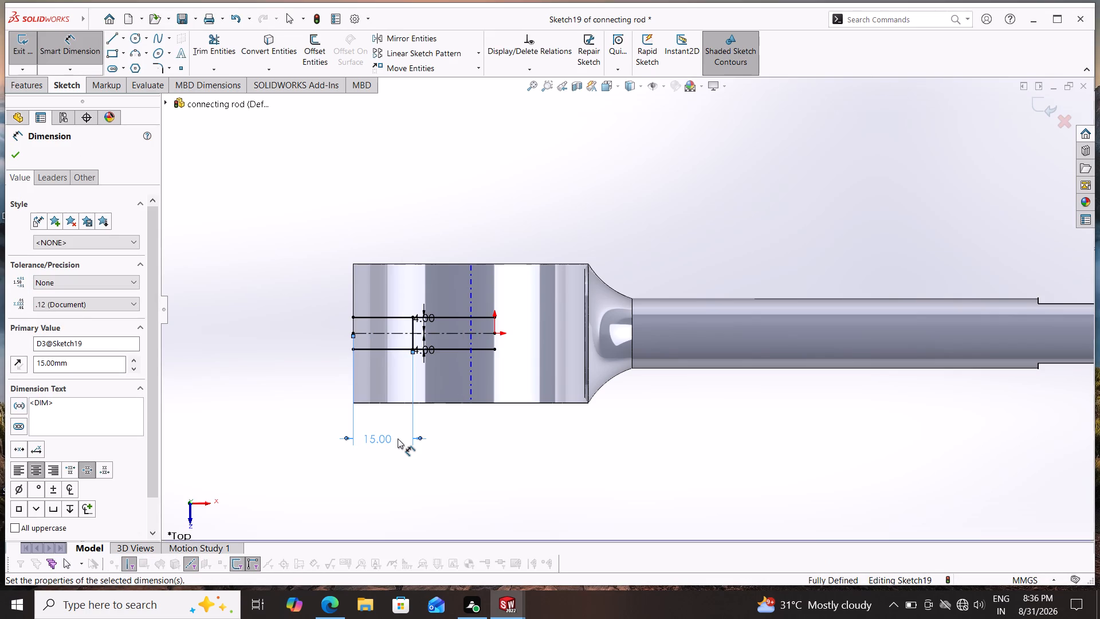
pyautogui.click(18, 155)
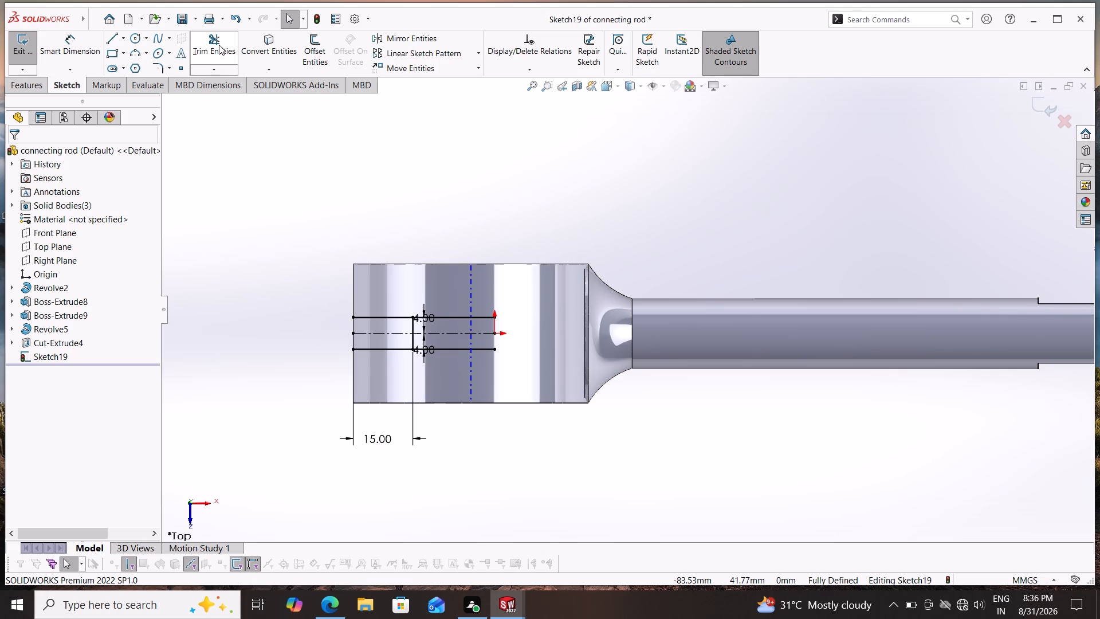
# Trim the centerline and both offset lines back to the vertical line, removing the parts on the origin side.
pyautogui.click(219, 45)
pyautogui.moveTo(458, 275); pyautogui.dragTo(449, 407)
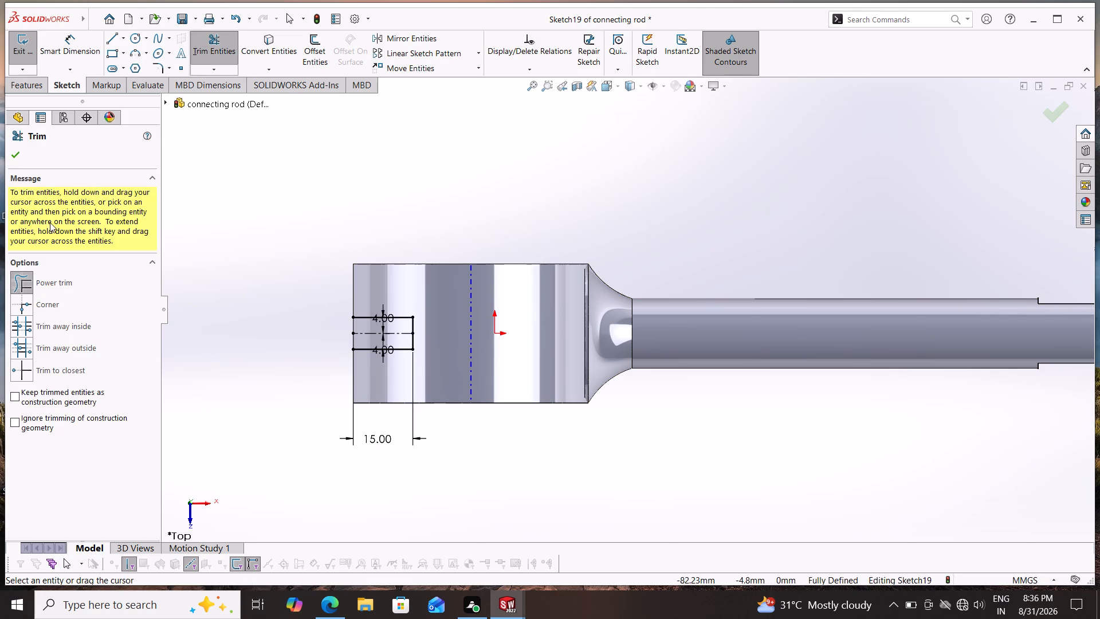
pyautogui.click(19, 159)
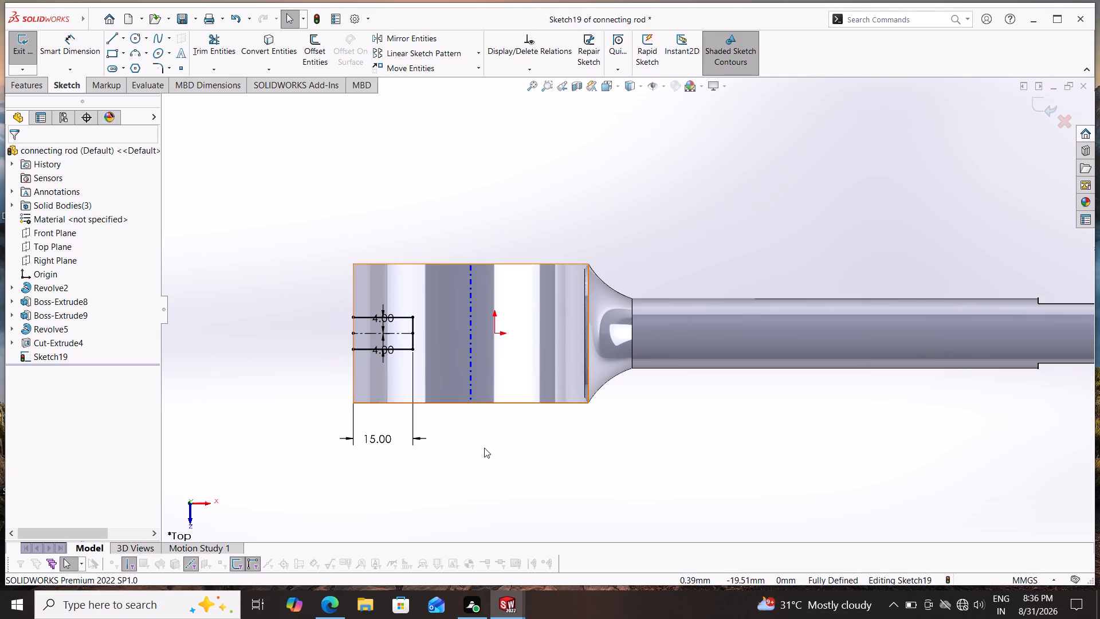
# Sketch a vertical 4 mm line at the hub's outer edge from the centerline's endpoint to the upper offset line's end.
pyautogui.scroll(-3, 374, 340)
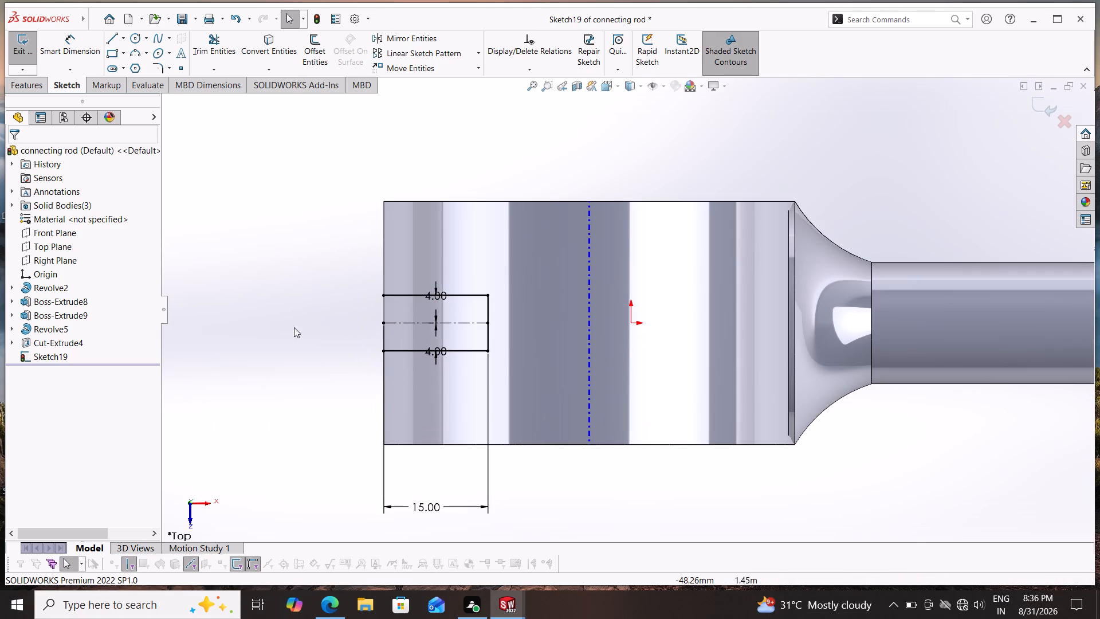
pyautogui.click(114, 40)
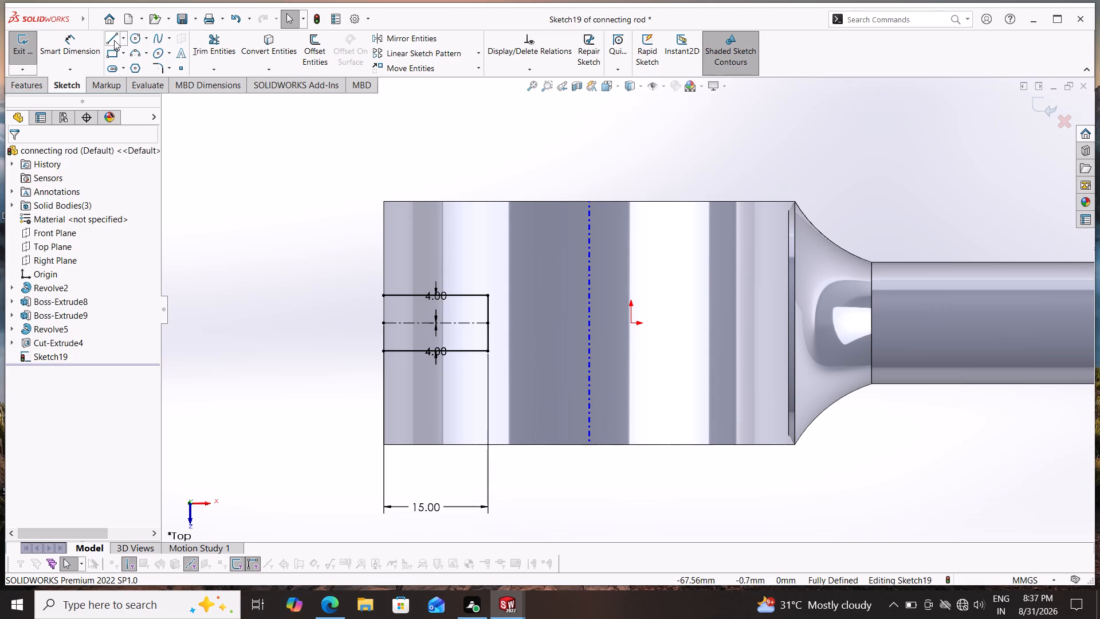
pyautogui.click(383, 322)
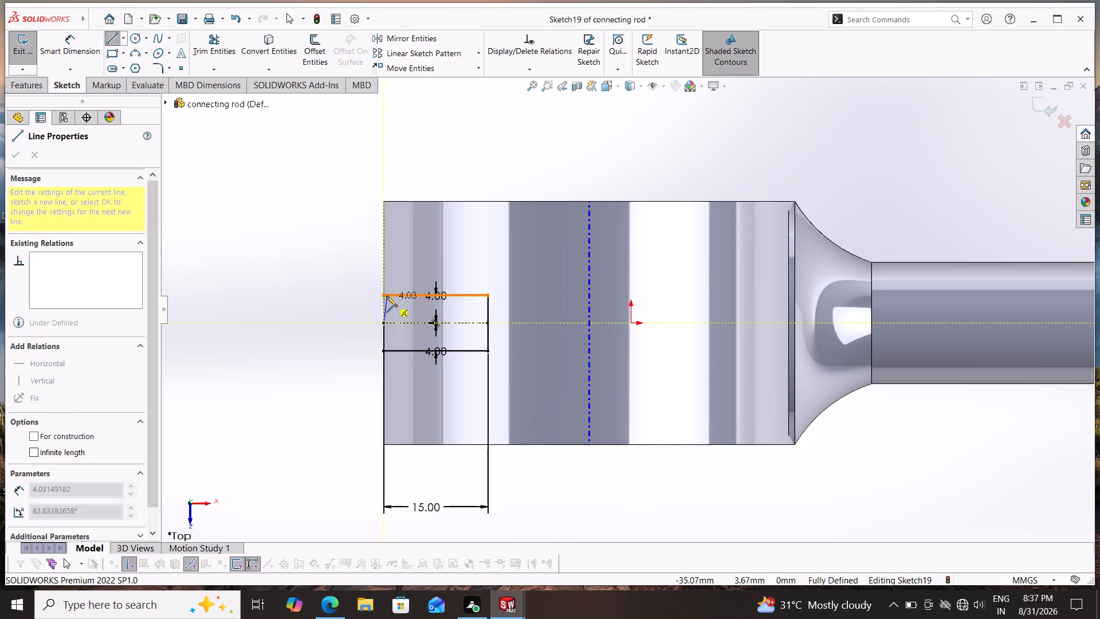
pyautogui.click(384, 293)
pyautogui.press('Escape')
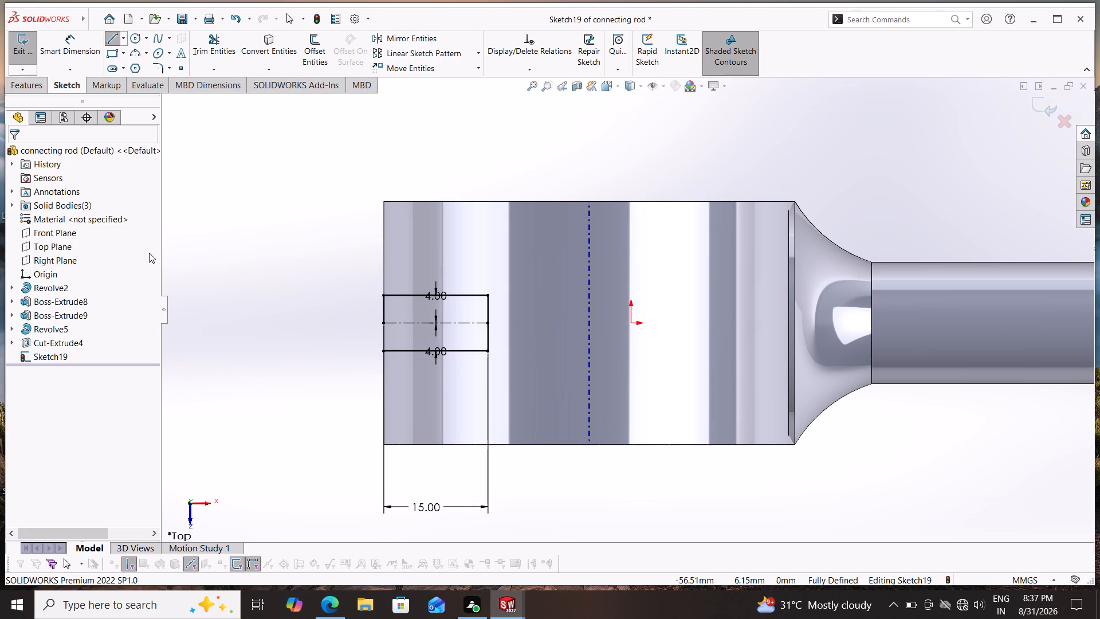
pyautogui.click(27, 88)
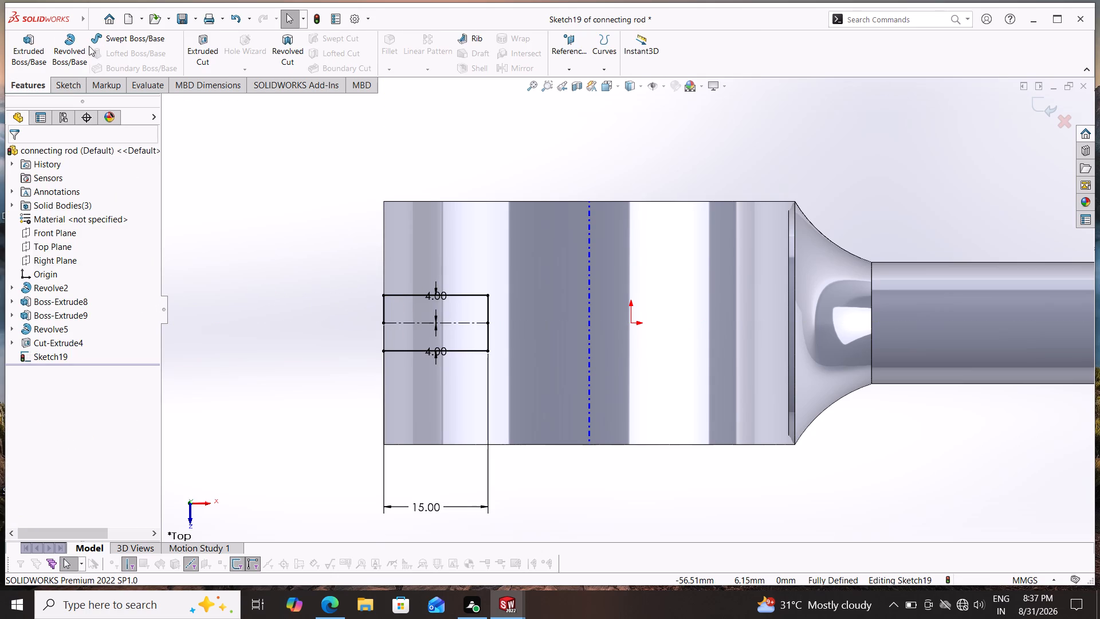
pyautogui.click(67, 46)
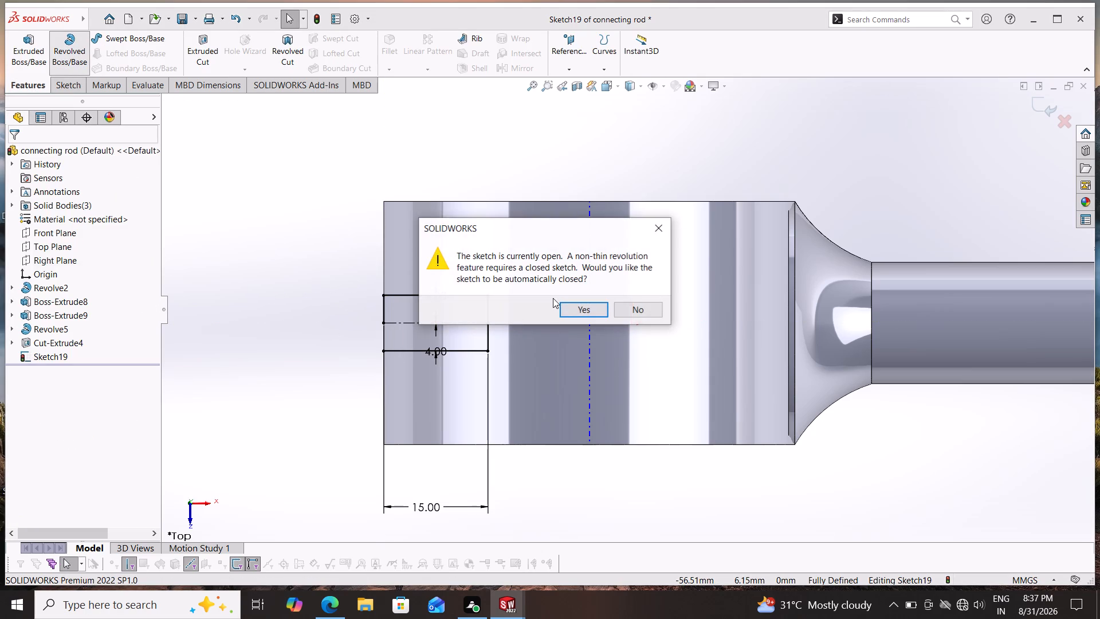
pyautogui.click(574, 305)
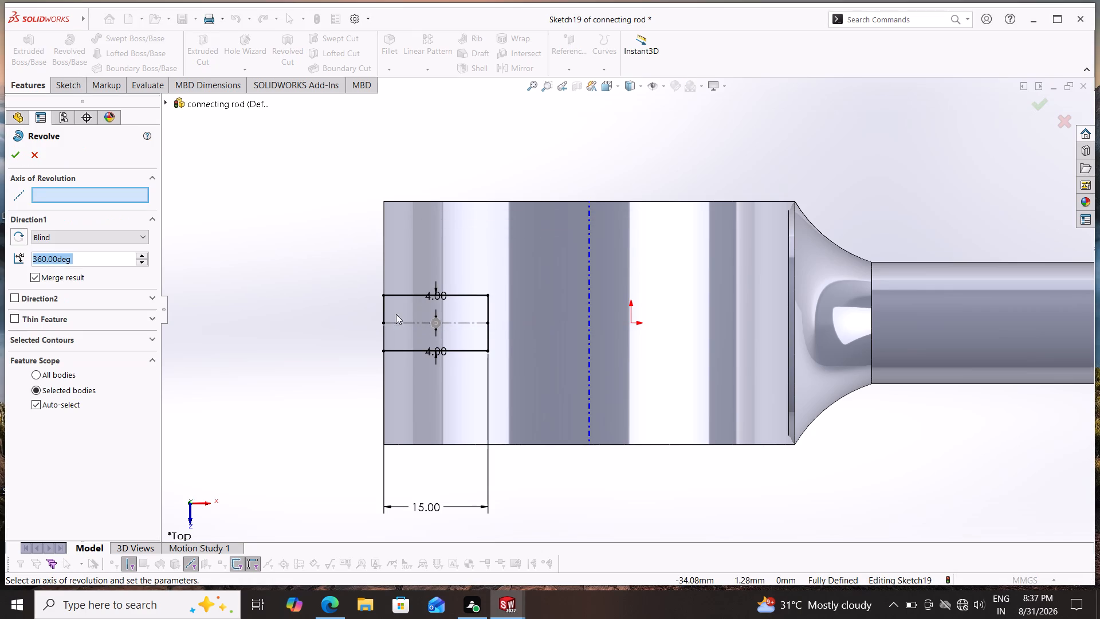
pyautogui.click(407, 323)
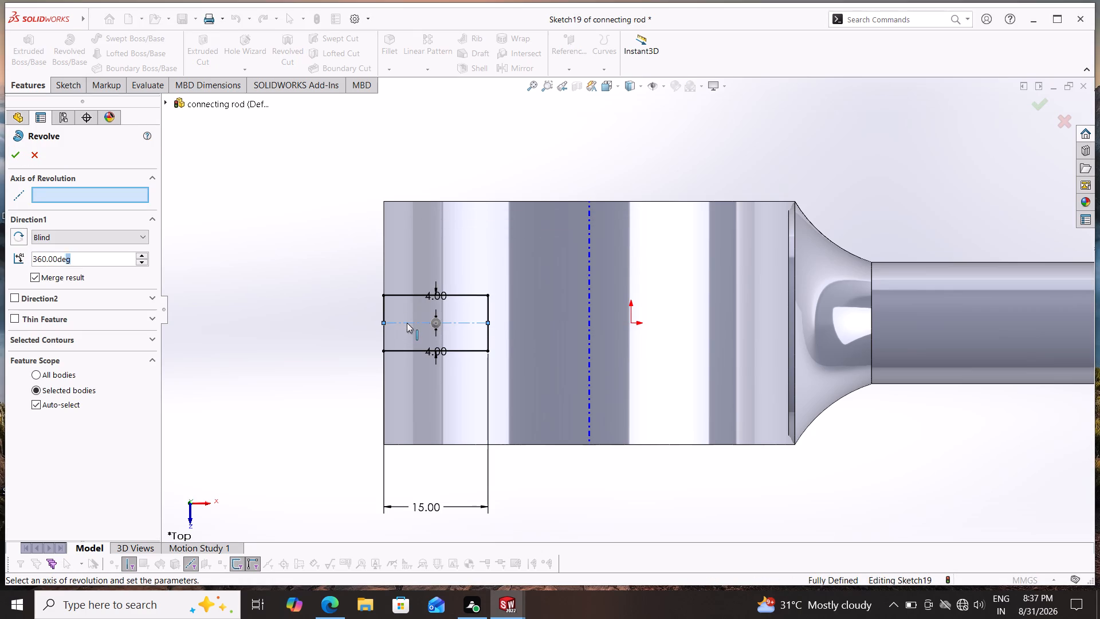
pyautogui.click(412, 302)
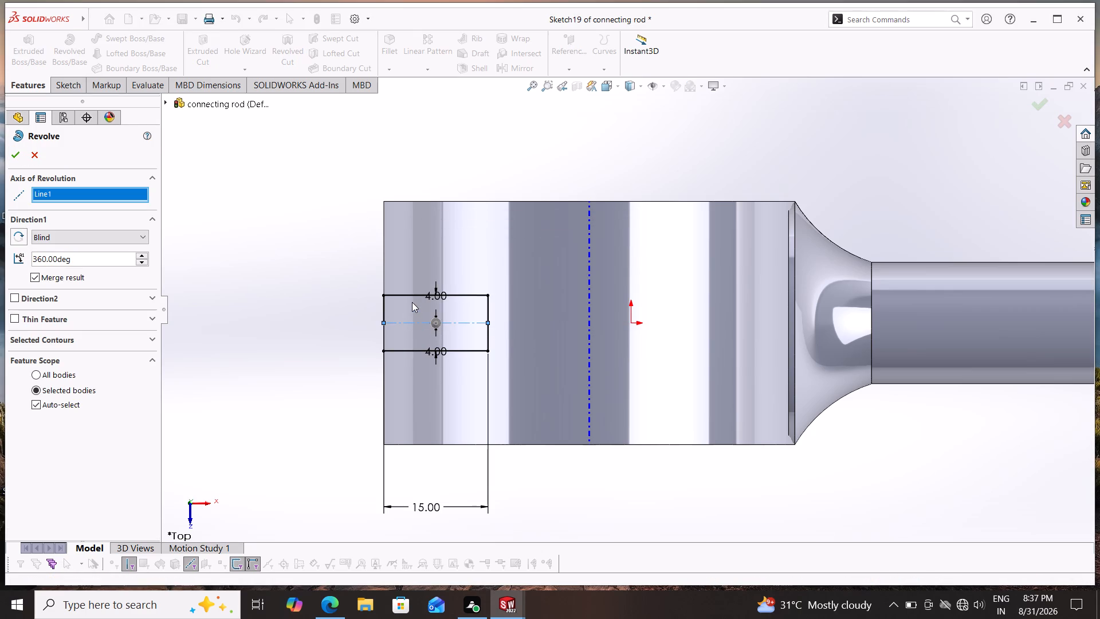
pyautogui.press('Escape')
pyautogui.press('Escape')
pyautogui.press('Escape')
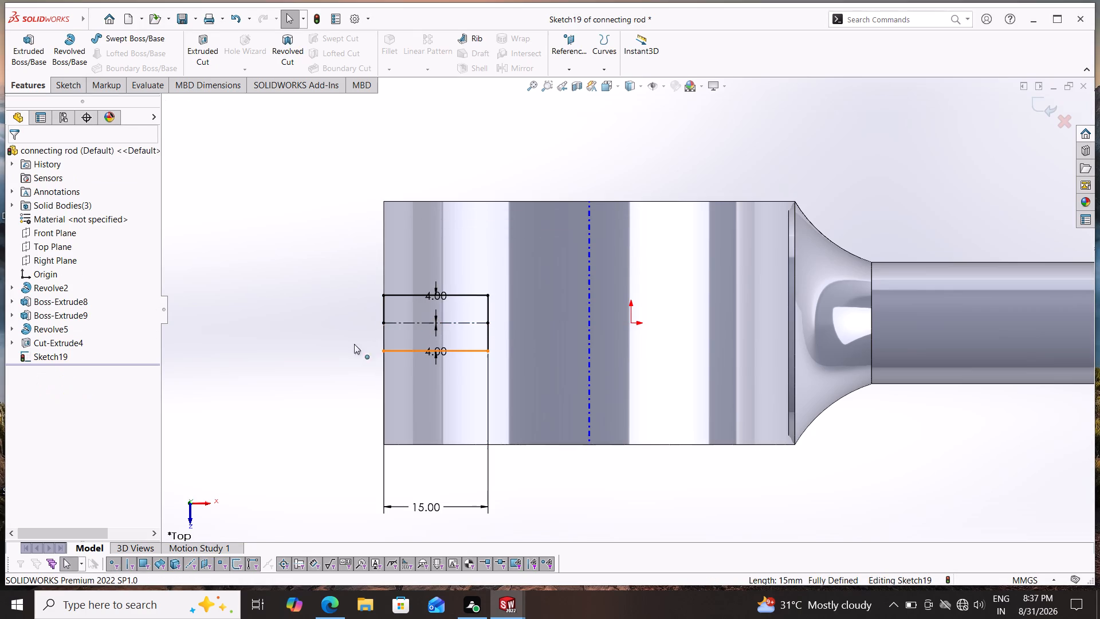
# Trim away the profile's half below the centerline: the lower offset line and the vertical line's lower part.
pyautogui.click(68, 83)
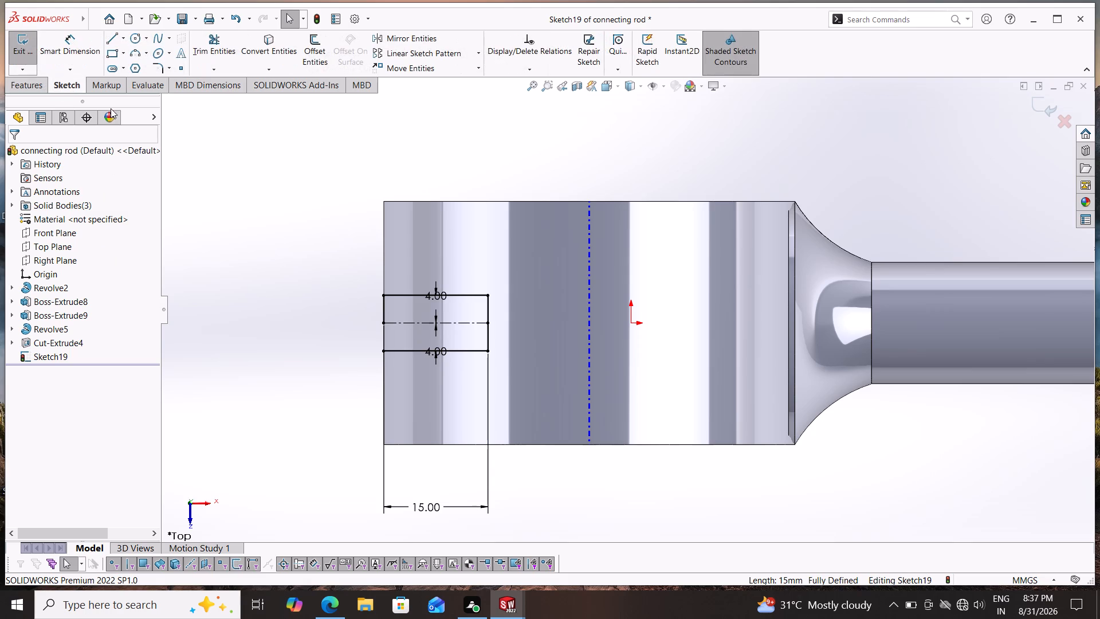
pyautogui.click(212, 45)
pyautogui.moveTo(364, 339); pyautogui.dragTo(414, 362)
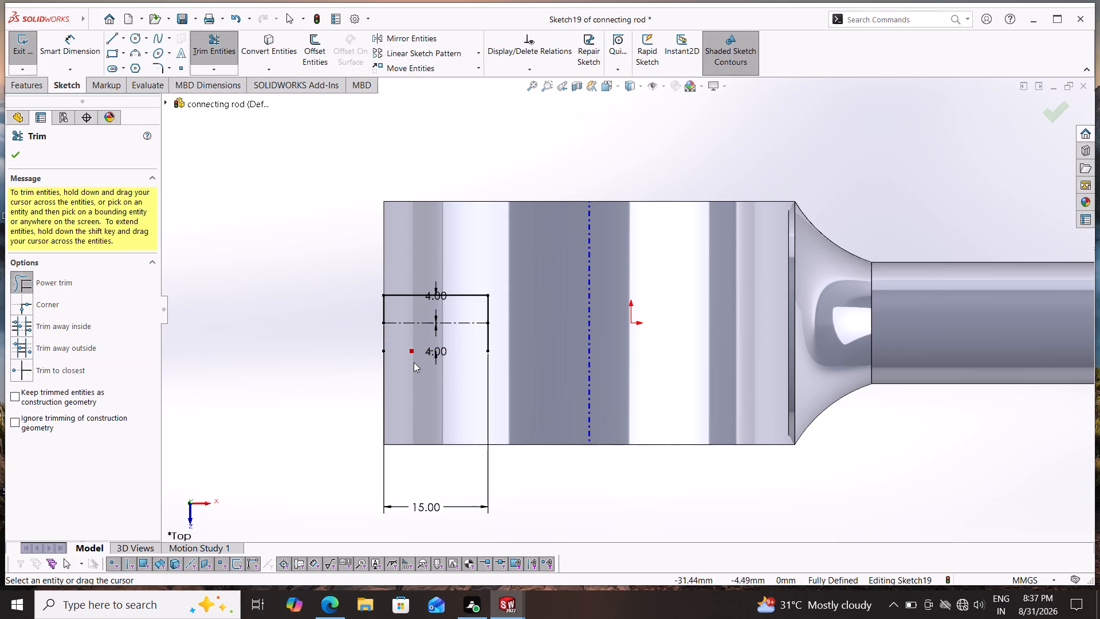
pyautogui.moveTo(414, 362); pyautogui.dragTo(394, 340)
pyautogui.moveTo(446, 339); pyautogui.dragTo(494, 336)
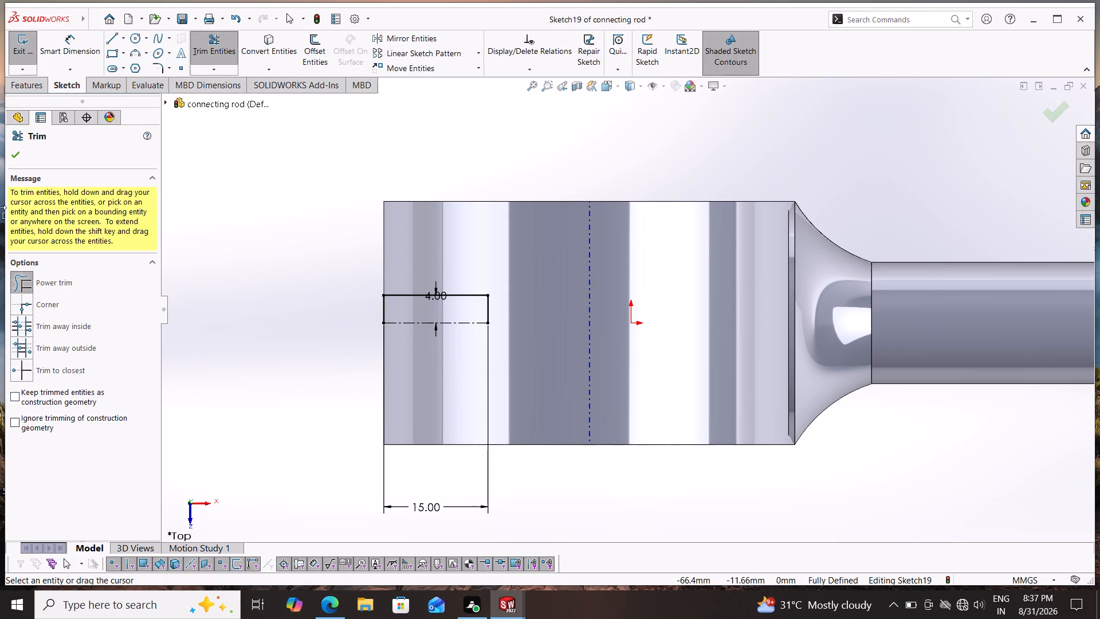
pyautogui.click(17, 150)
# Revolve the remaining half-profile 360° about its 15 mm centerline side, closing the sketch automatically and merging the result.
pyautogui.click(26, 89)
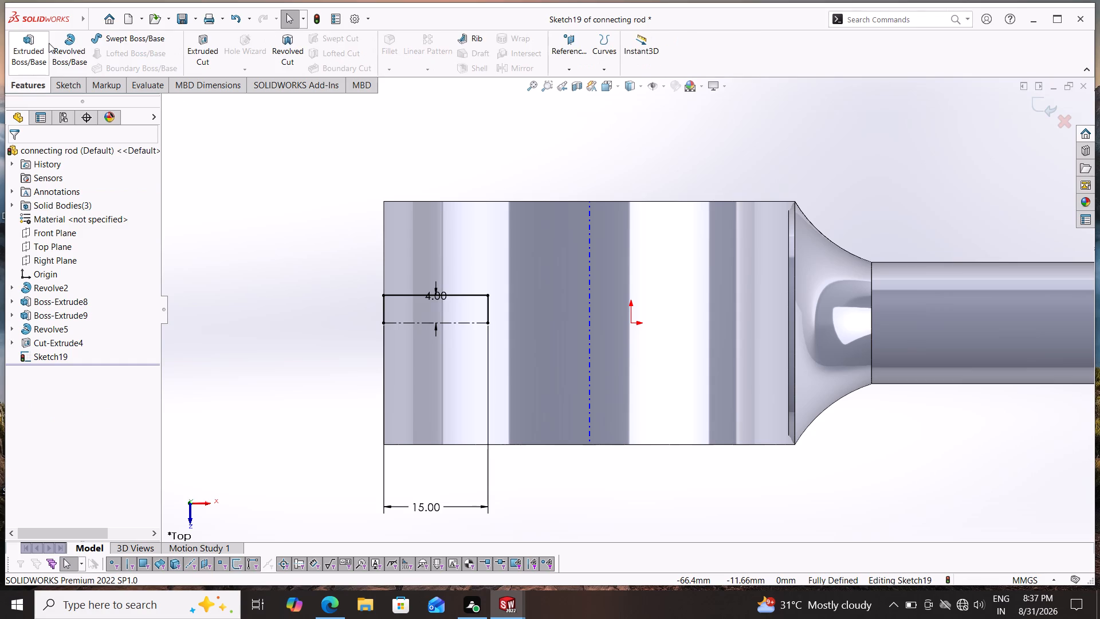
pyautogui.click(75, 41)
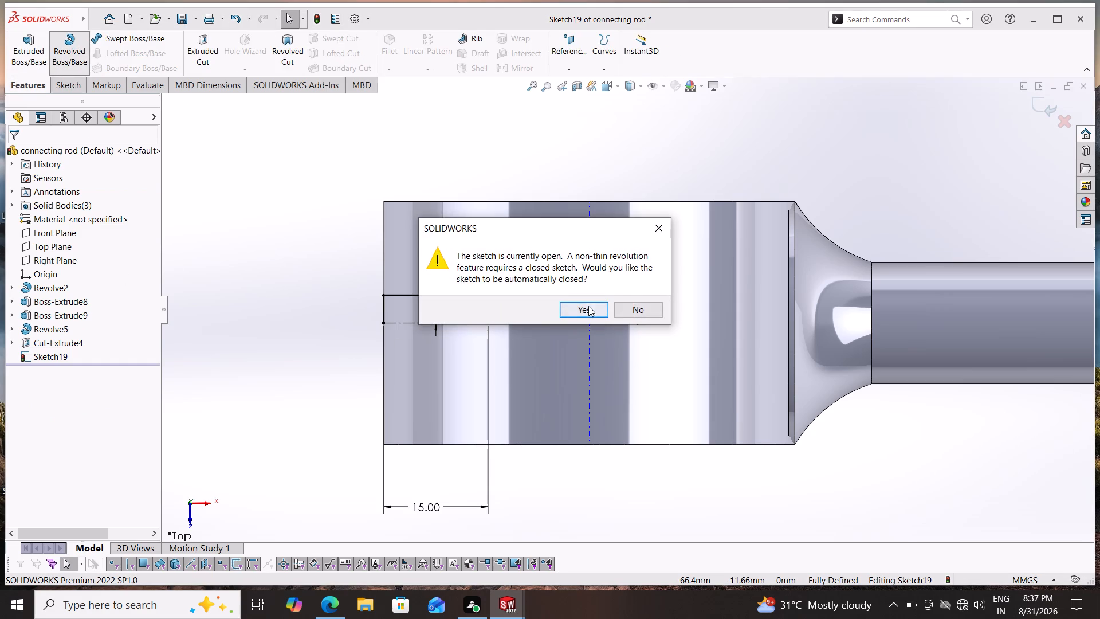
pyautogui.click(588, 306)
pyautogui.click(470, 304)
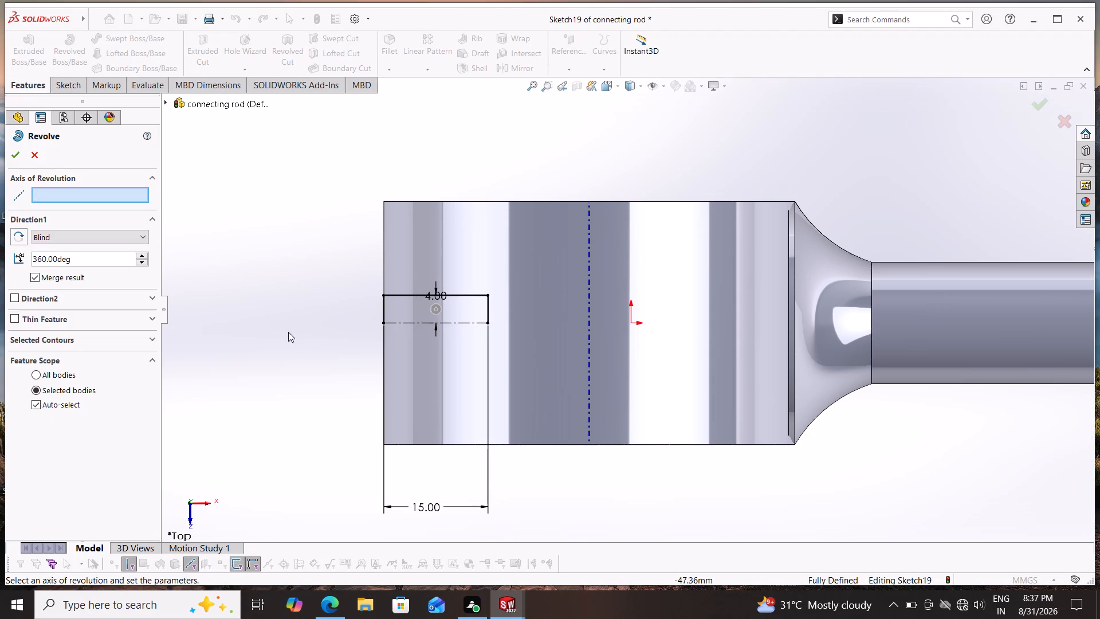
pyautogui.moveTo(255, 338); pyautogui.dragTo(340, 386, button='middle')
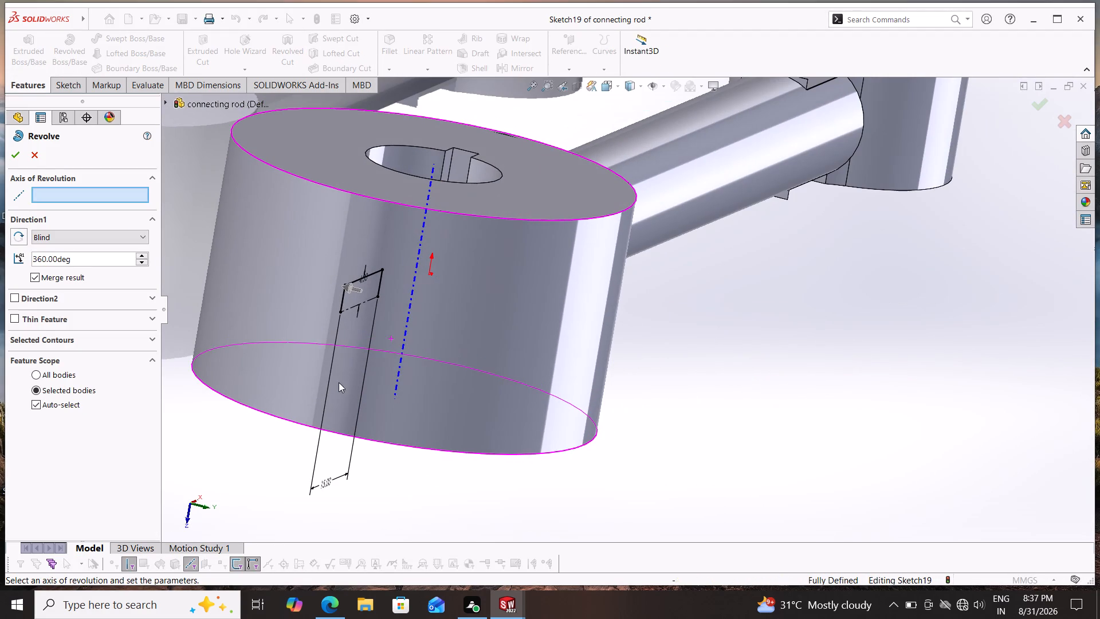
pyautogui.click(349, 305)
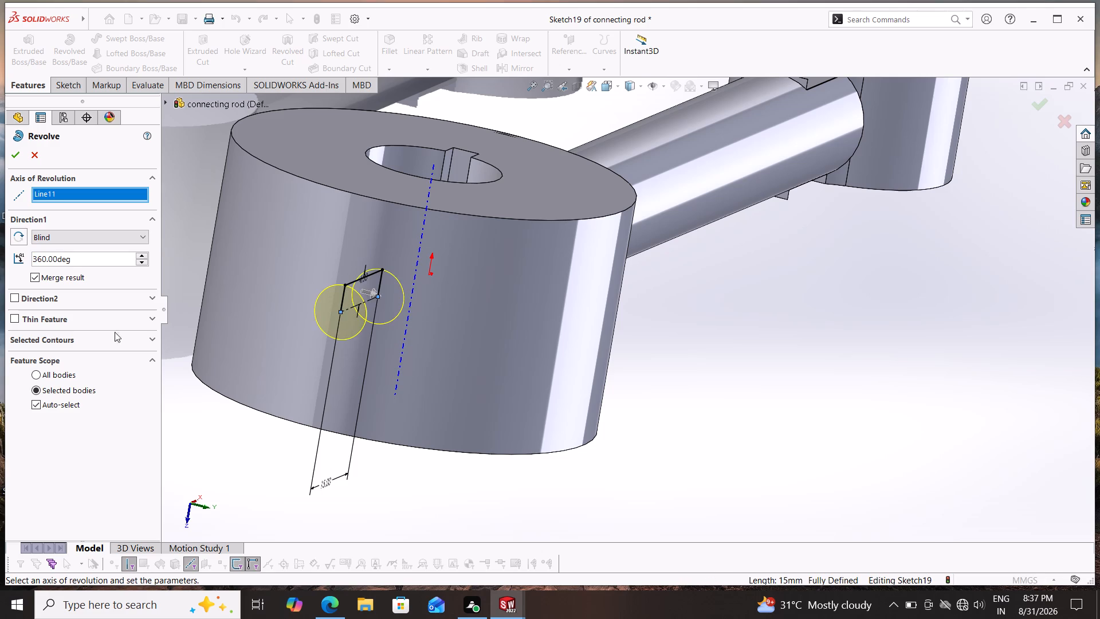
pyautogui.click(10, 150)
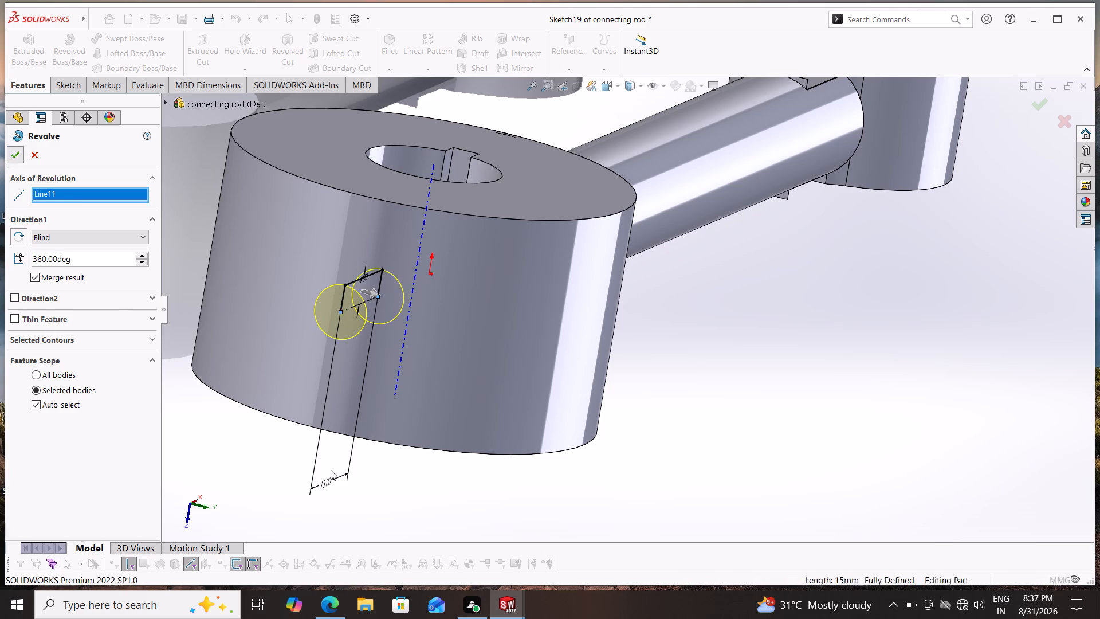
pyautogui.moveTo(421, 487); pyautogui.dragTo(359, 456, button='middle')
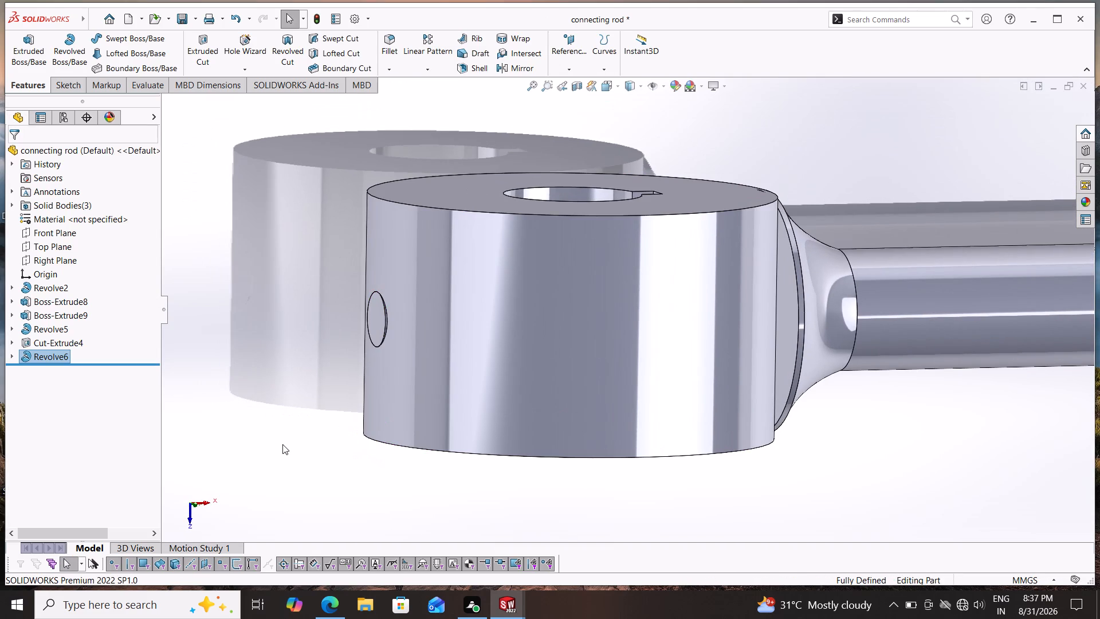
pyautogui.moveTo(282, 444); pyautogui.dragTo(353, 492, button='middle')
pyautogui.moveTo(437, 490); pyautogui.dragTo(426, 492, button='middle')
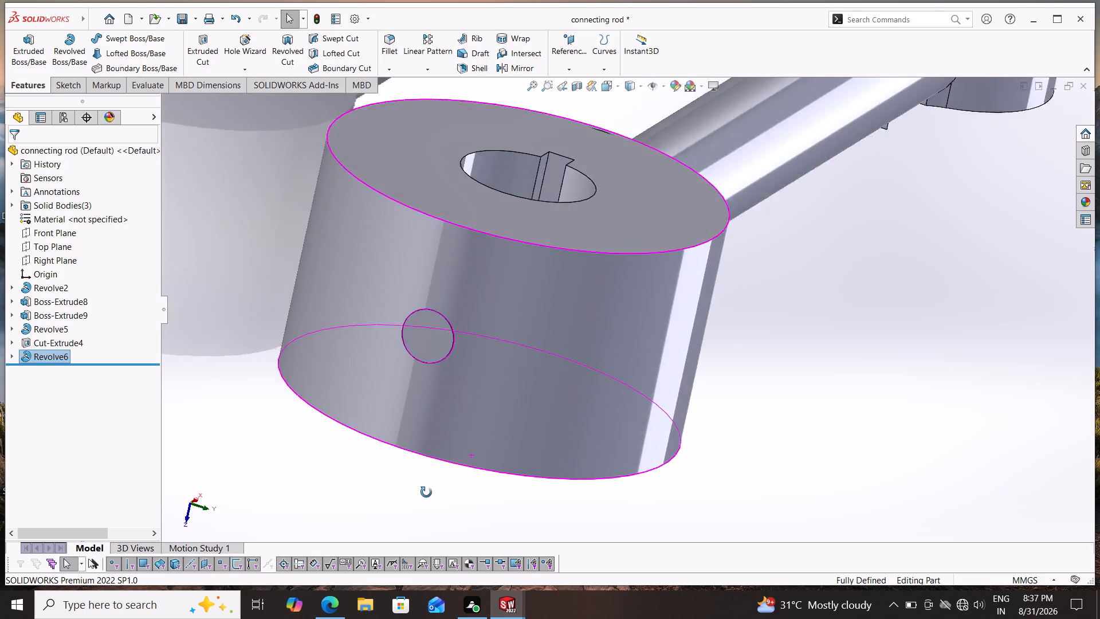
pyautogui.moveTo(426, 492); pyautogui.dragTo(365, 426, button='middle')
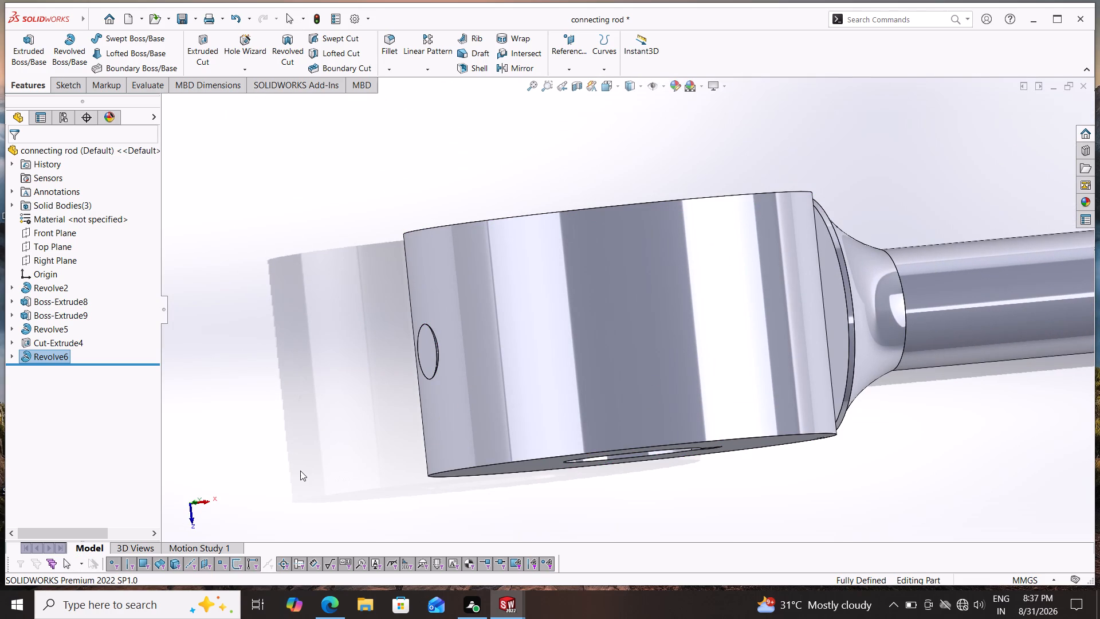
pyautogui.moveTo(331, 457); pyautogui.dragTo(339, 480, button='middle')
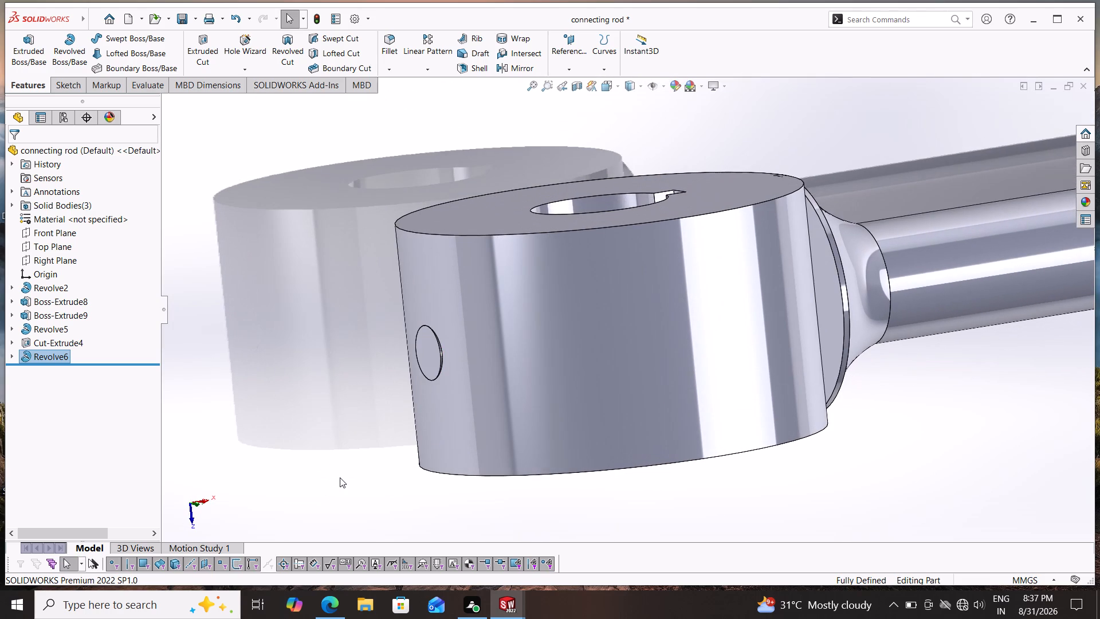
# On the round pin end face in the hub's side, sketch a 4 mm radius circle centred on the origin.
pyautogui.moveTo(315, 471); pyautogui.dragTo(379, 445, button='middle')
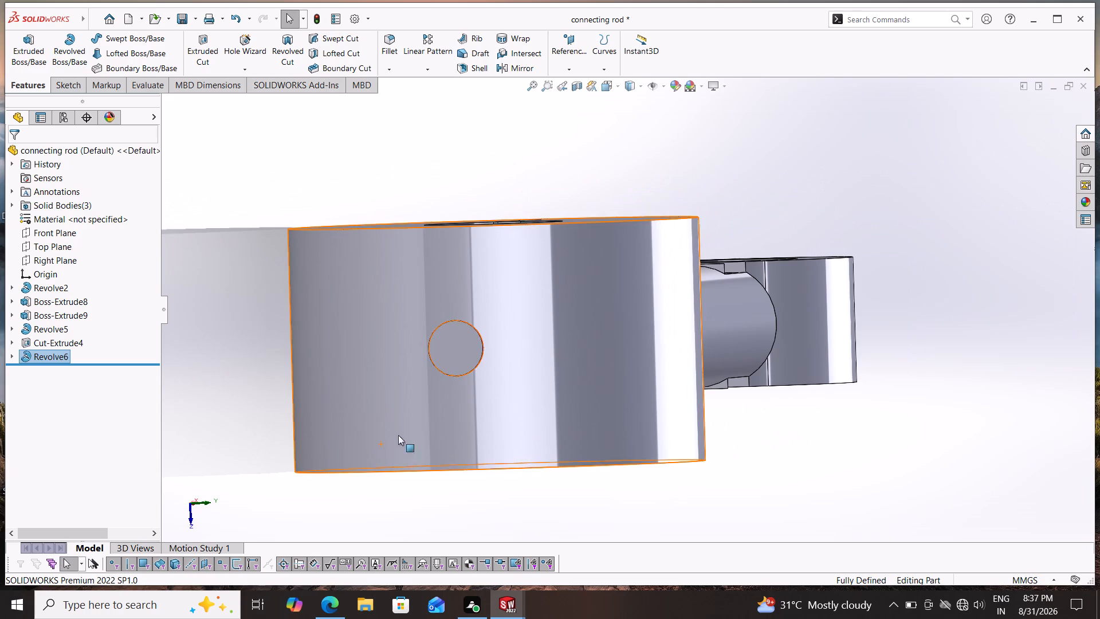
pyautogui.click(450, 341)
pyautogui.click(500, 307)
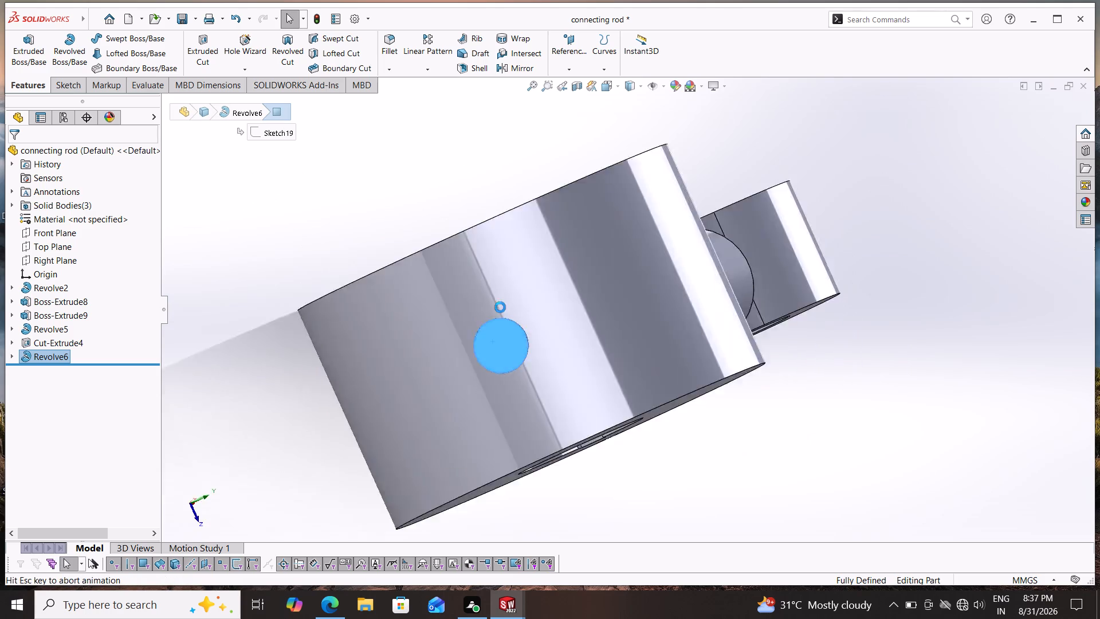
pyautogui.scroll(-4, 655, 328)
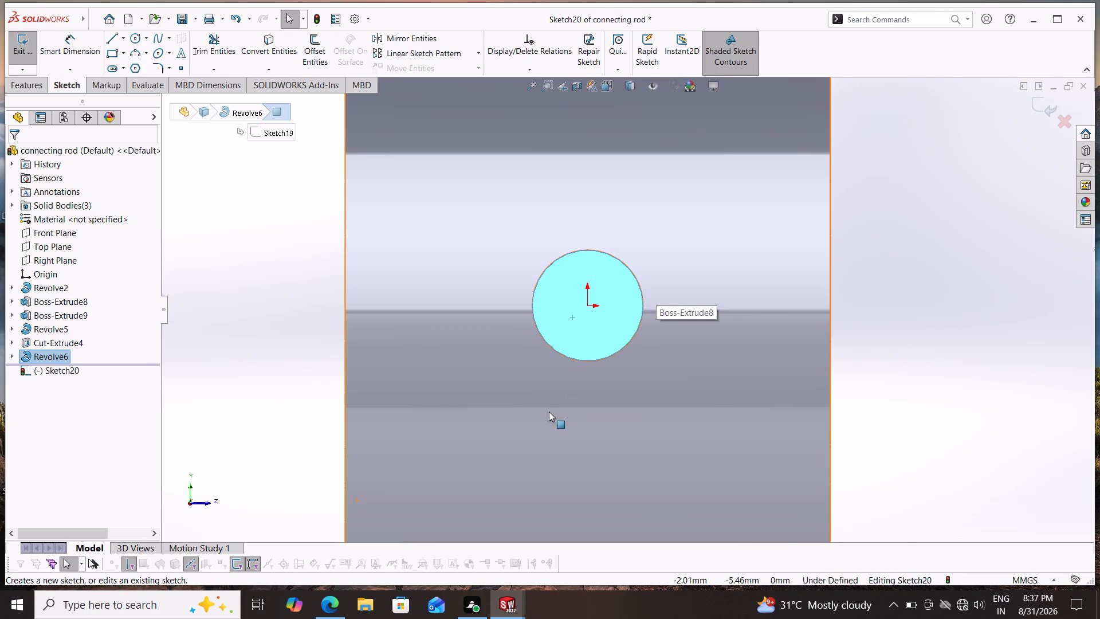
pyautogui.click(136, 38)
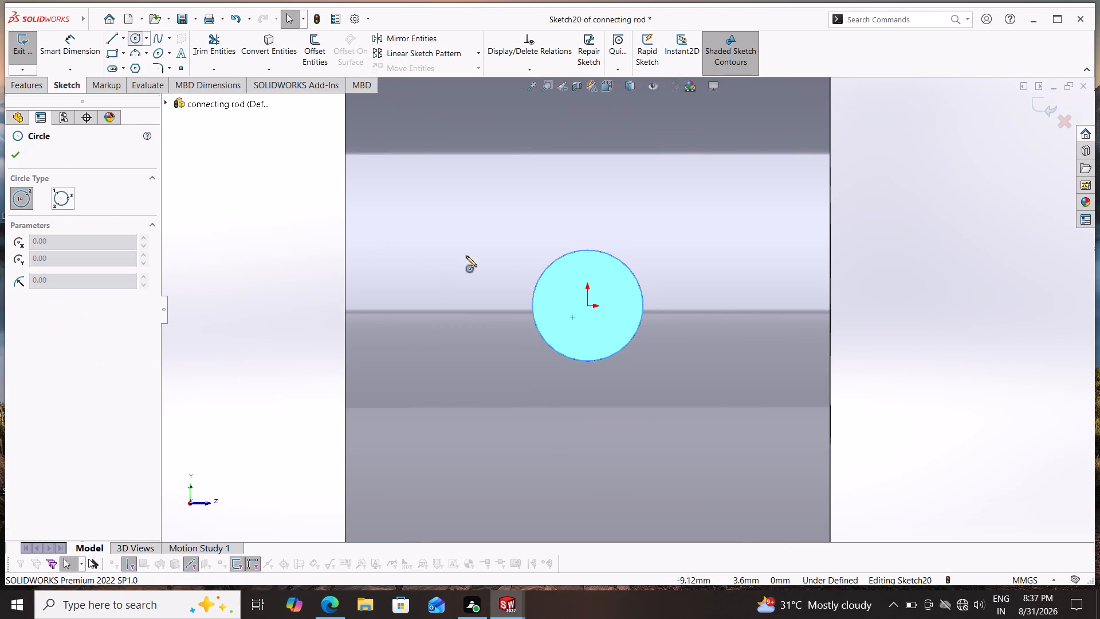
pyautogui.click(590, 305)
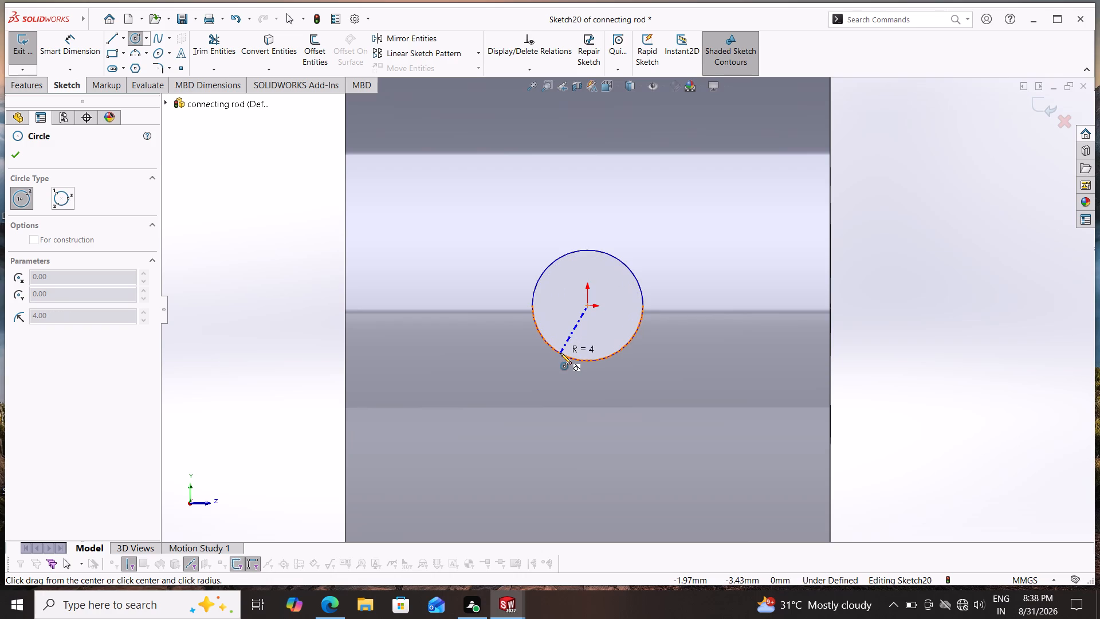
pyautogui.click(645, 293)
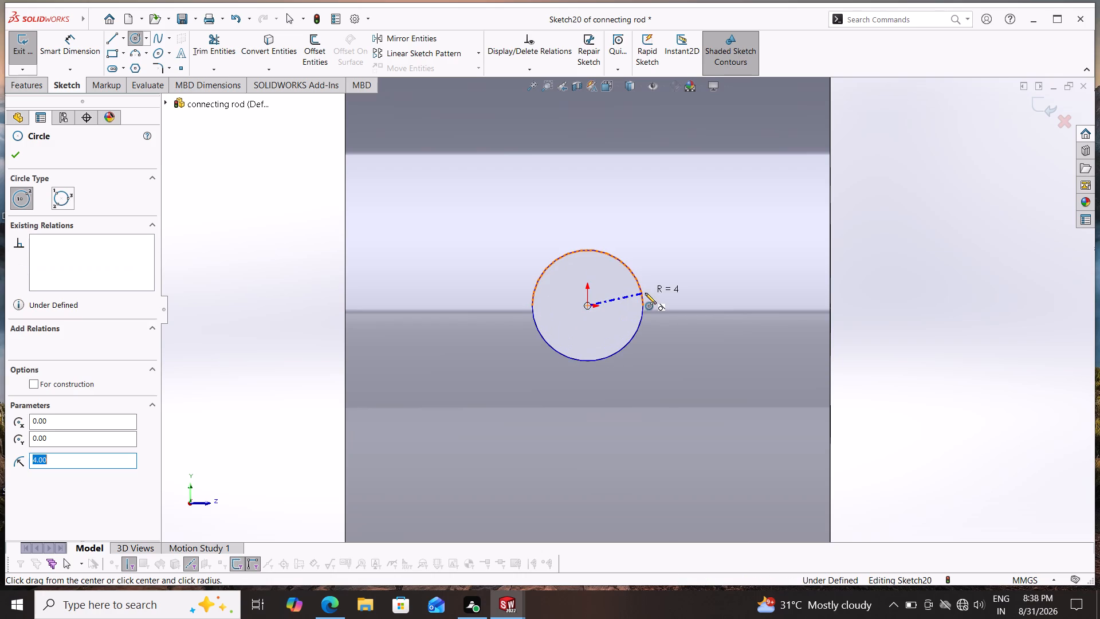
pyautogui.press('Escape')
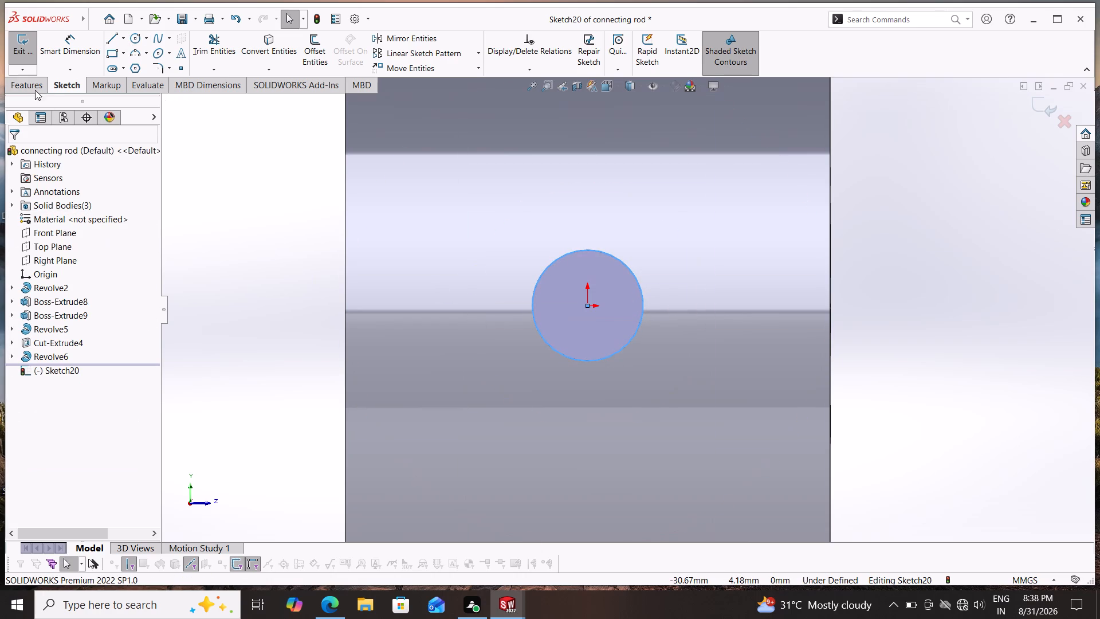
# Cut-extrude the circle into the hub with a blind depth of 15 mm.
pyautogui.click(30, 87)
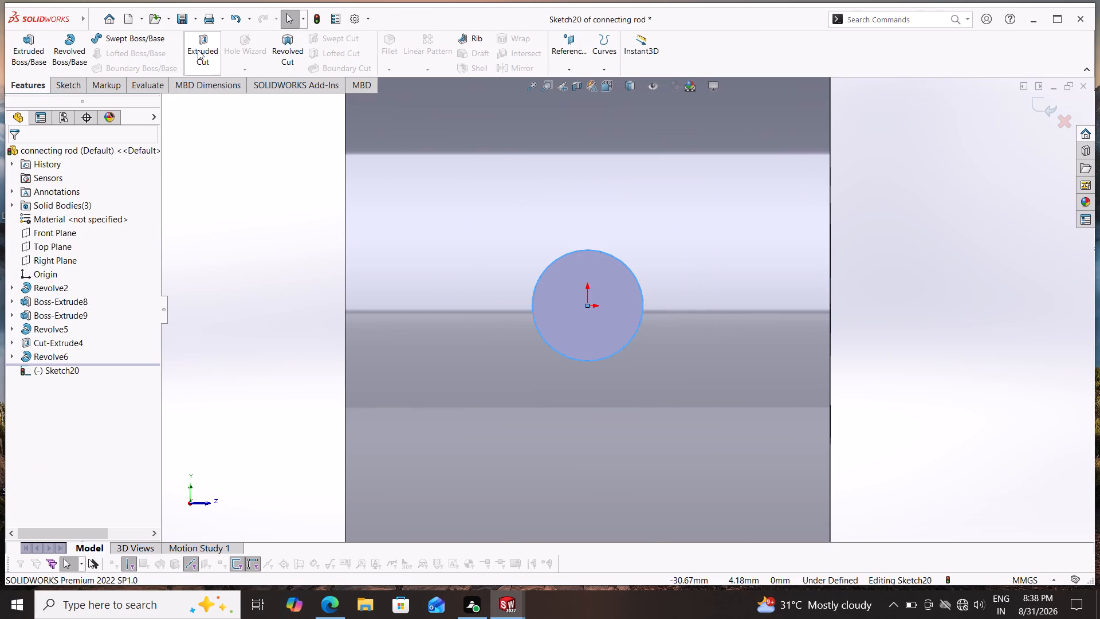
pyautogui.click(198, 50)
pyautogui.click(561, 306)
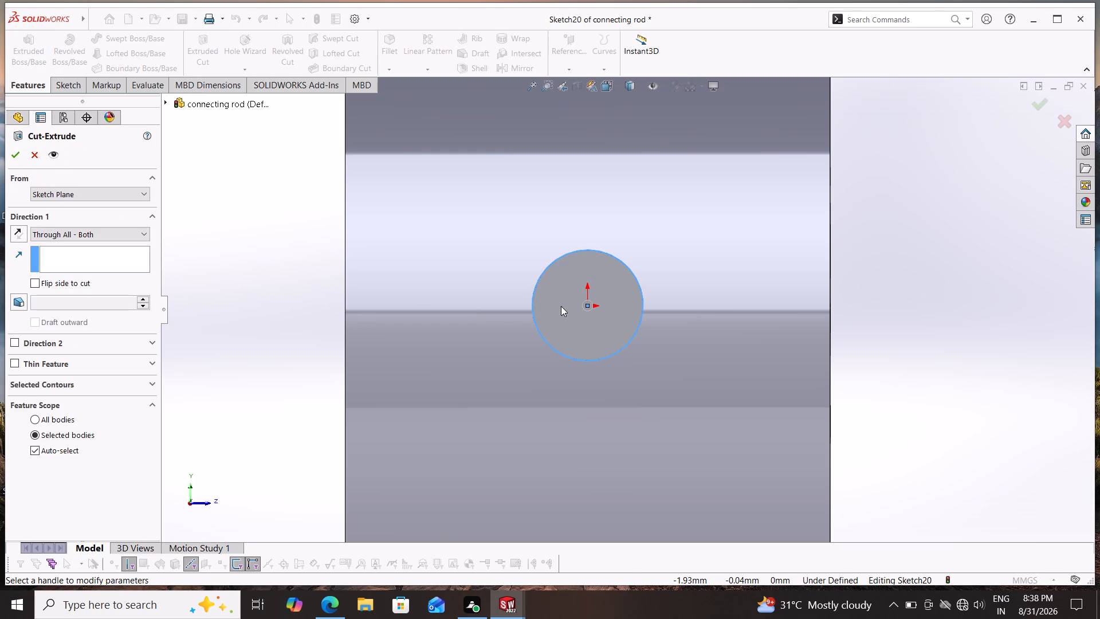
pyautogui.moveTo(944, 349); pyautogui.dragTo(870, 354, button='middle')
pyautogui.scroll(3, 858, 365)
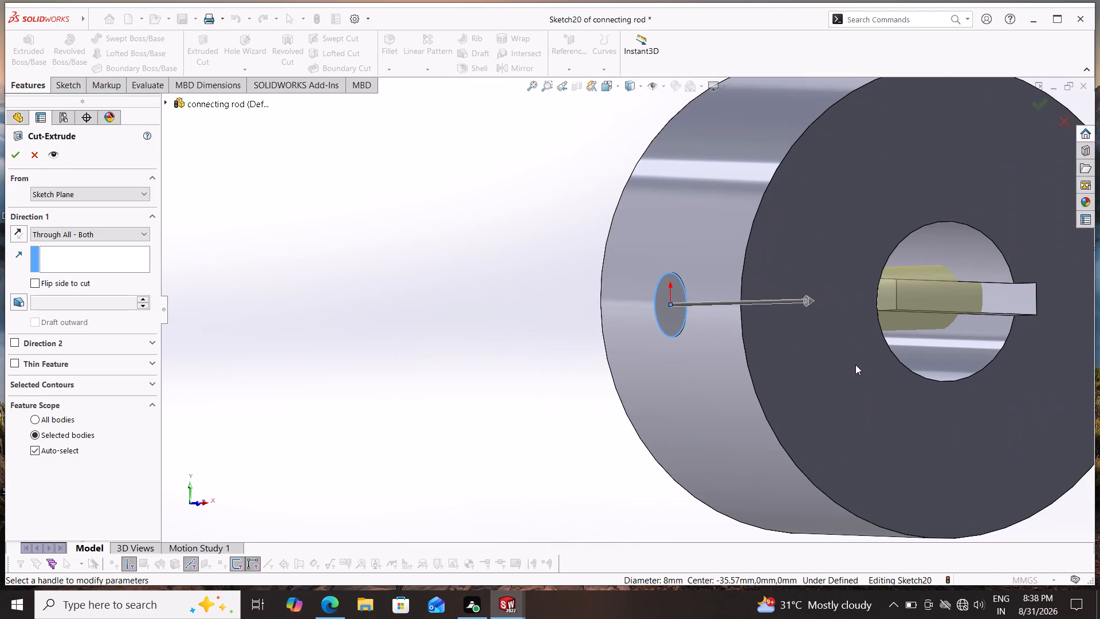
pyautogui.scroll(1, 855, 365)
pyautogui.click(89, 232)
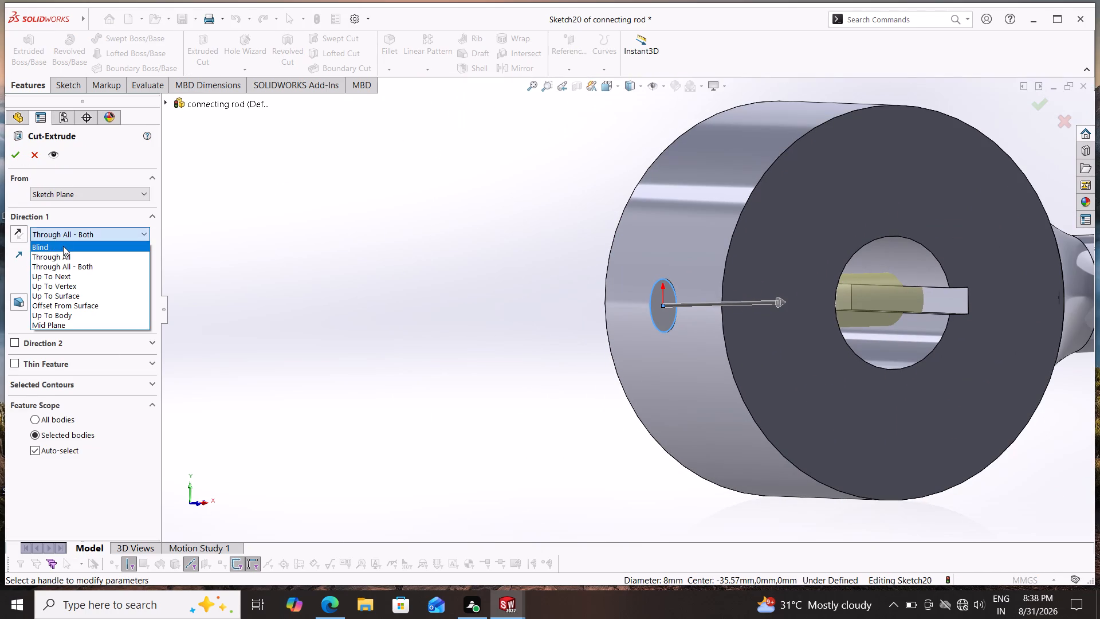
pyautogui.click(63, 246)
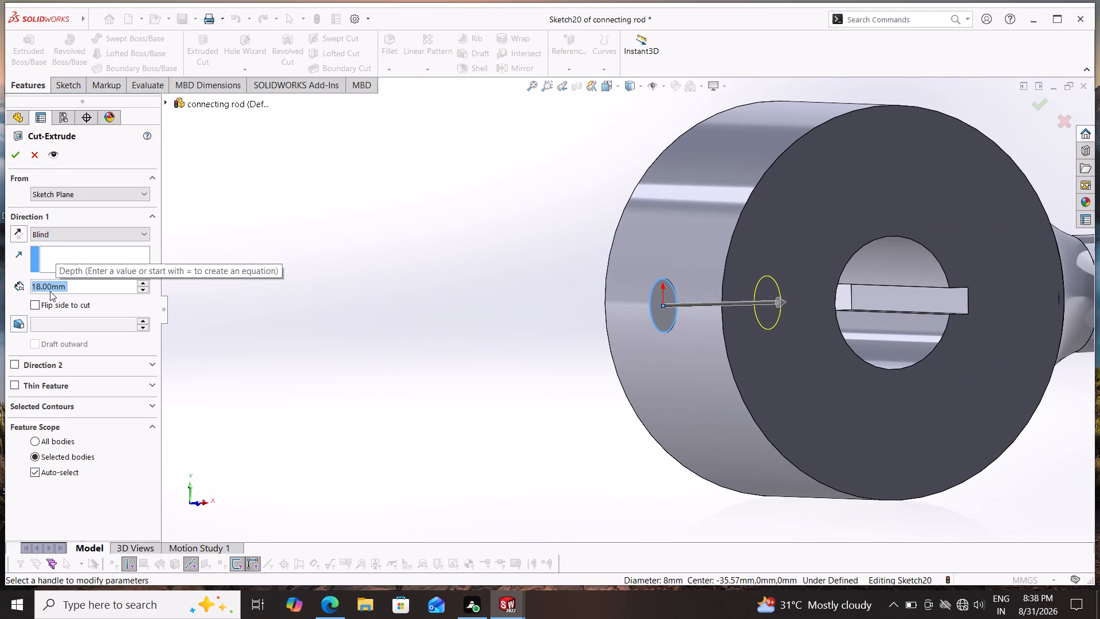
pyautogui.write('15')
pyautogui.press('Return')
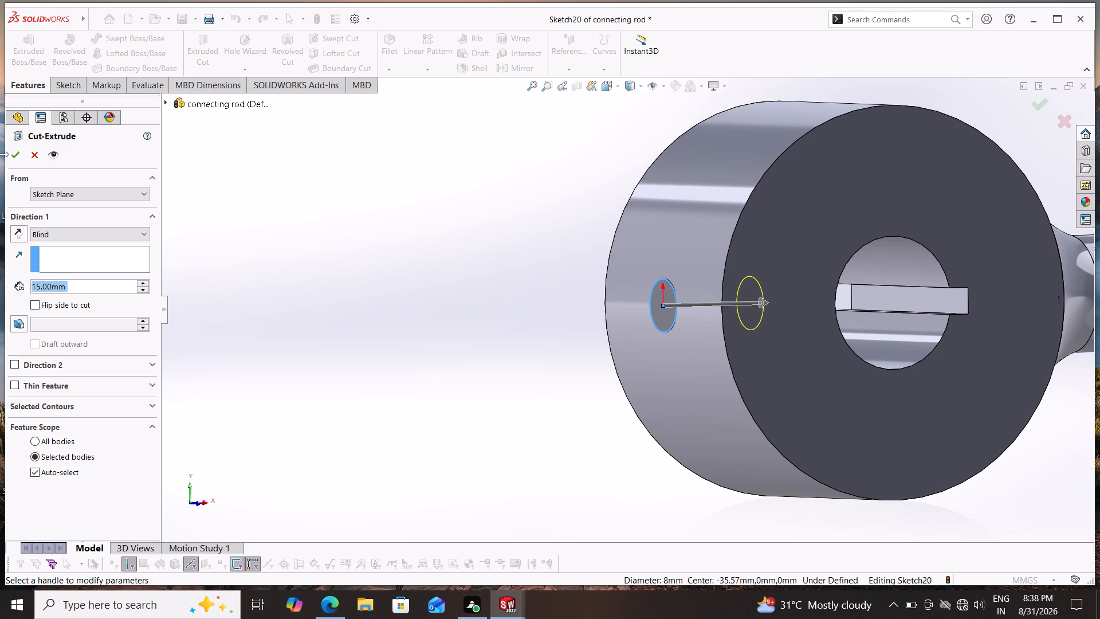
pyautogui.click(13, 151)
# Examine the hub's side hole, the keyed bore and the whole connecting rod from several angles.
pyautogui.moveTo(521, 445); pyautogui.dragTo(670, 440, button='middle')
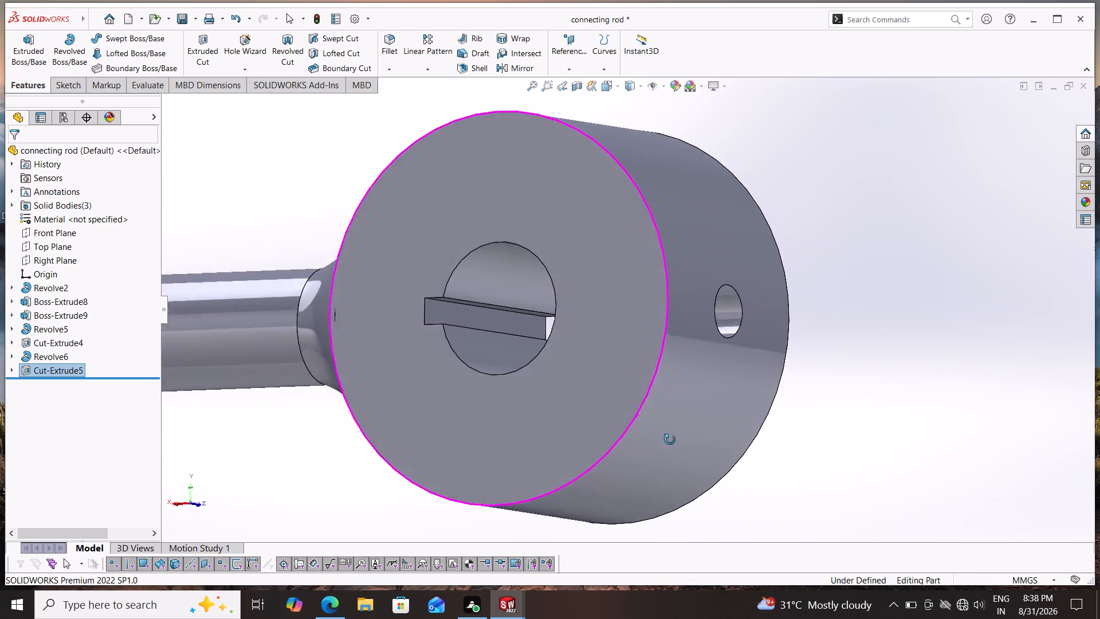
pyautogui.moveTo(670, 440); pyautogui.dragTo(561, 460, button='middle')
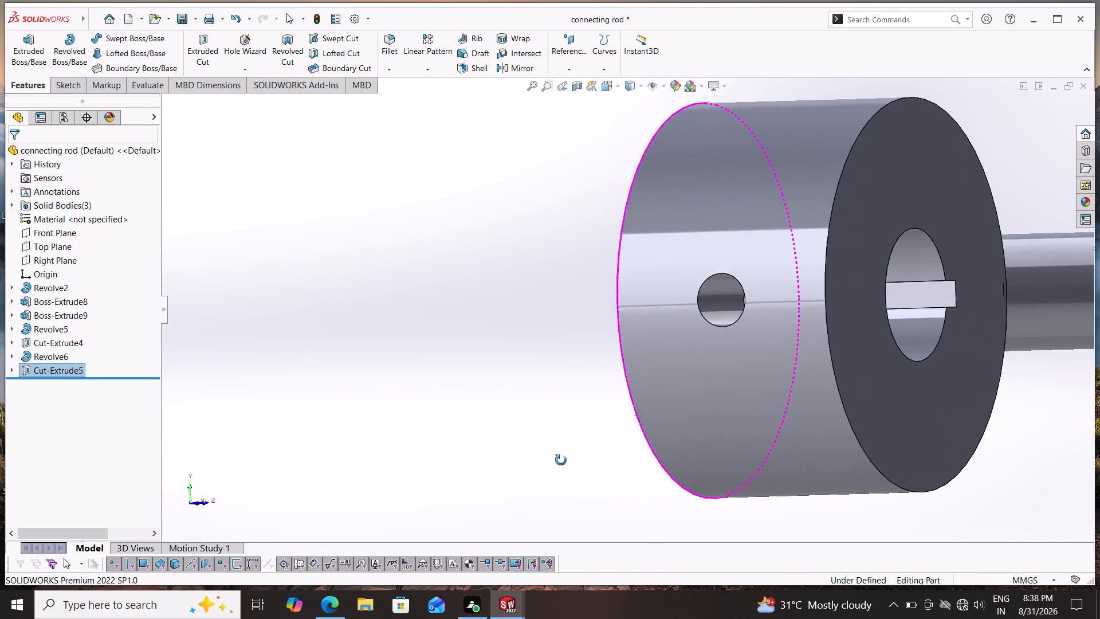
pyautogui.moveTo(561, 460); pyautogui.dragTo(458, 467, button='middle')
pyautogui.scroll(3, 488, 457)
pyautogui.moveTo(453, 450); pyautogui.dragTo(534, 436, button='middle')
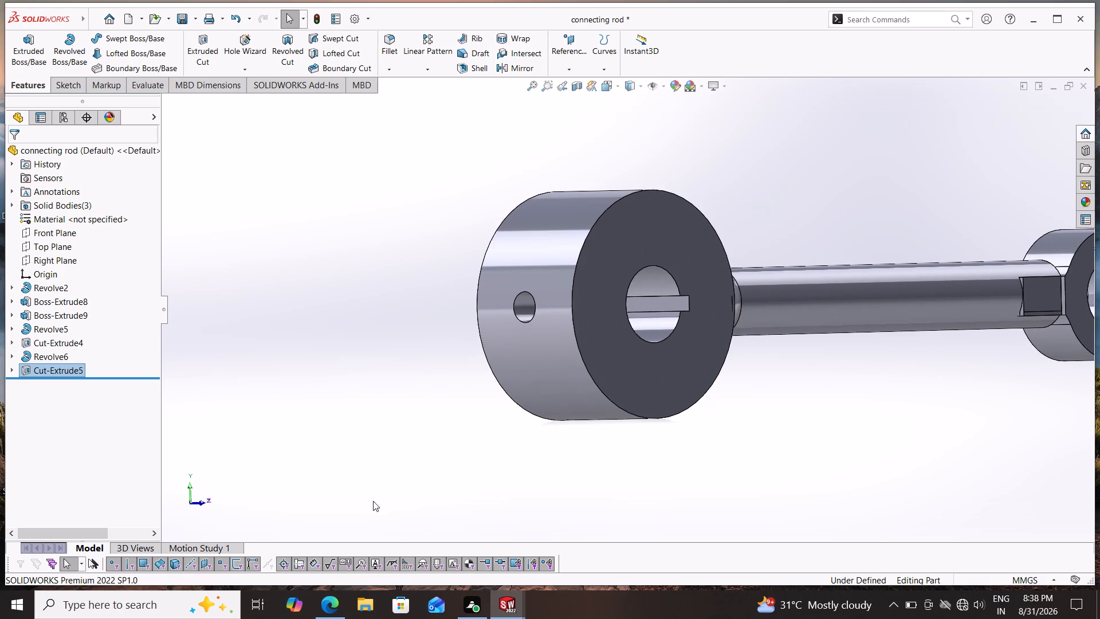
pyautogui.moveTo(793, 441); pyautogui.dragTo(755, 446, button='middle')
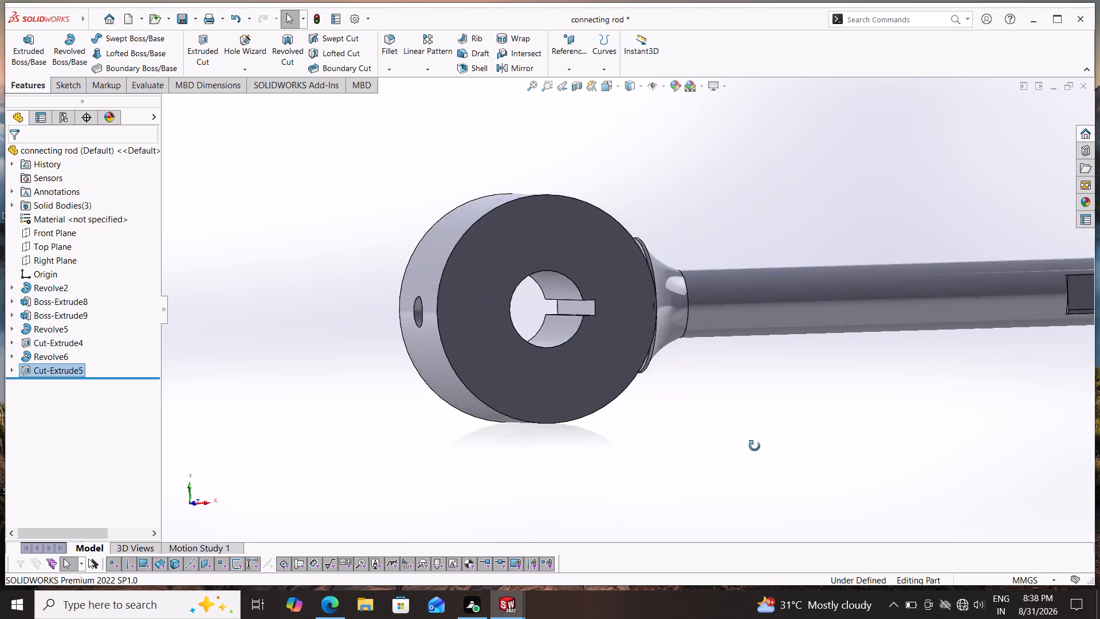
pyautogui.moveTo(755, 446); pyautogui.dragTo(741, 385, button='middle')
pyautogui.scroll(2, 740, 396)
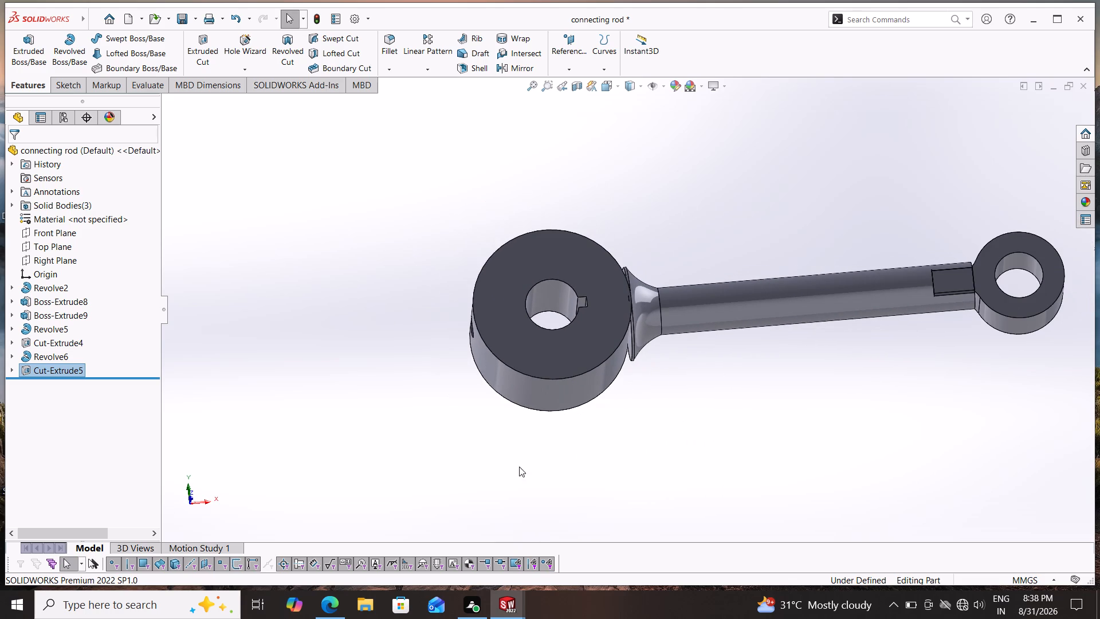
# Save the connecting rod part.
pyautogui.click(195, 17)
pyautogui.click(192, 30)
# Switch to the connecting rod drawing and move the isometric view into the sheet's upper-right area, around zones D and E.
pyautogui.click(513, 616)
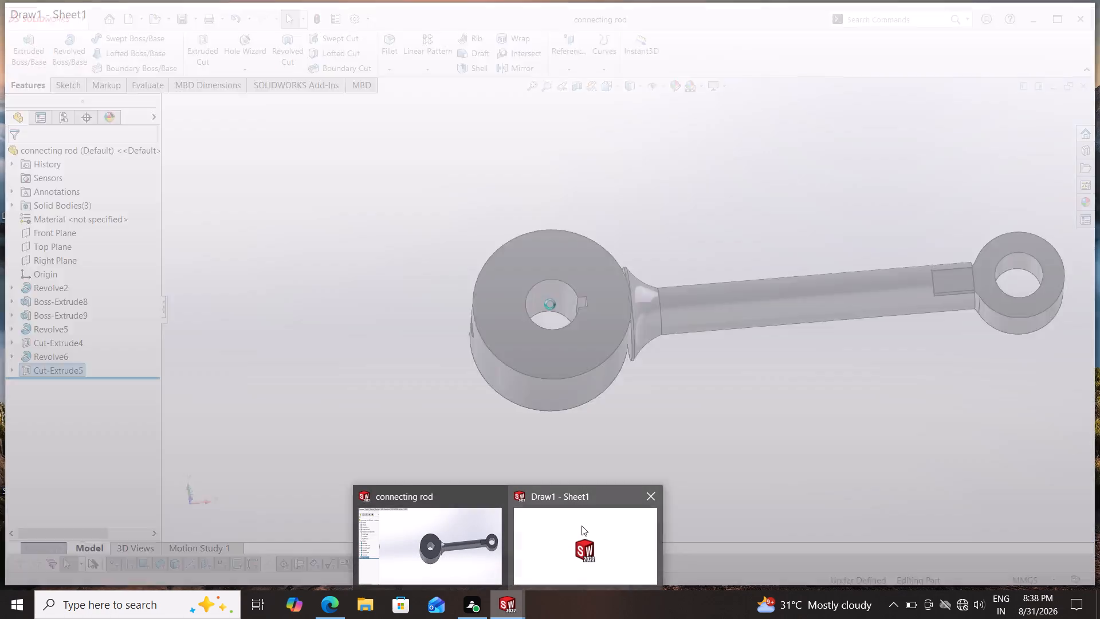
pyautogui.click(582, 526)
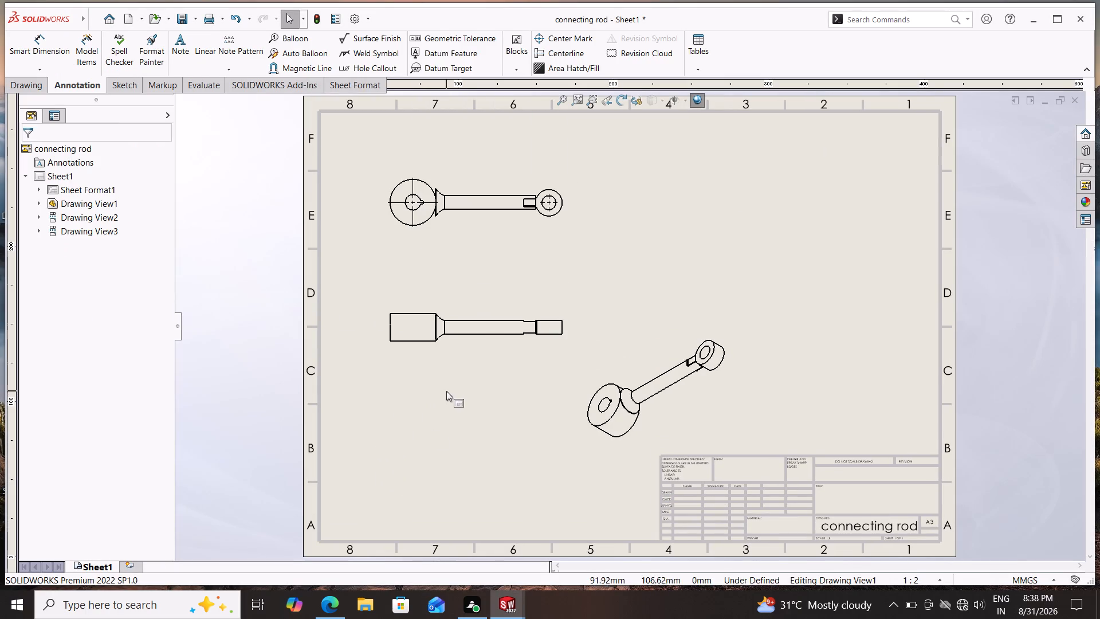
pyautogui.scroll(-2, 472, 320)
pyautogui.scroll(-3, 390, 332)
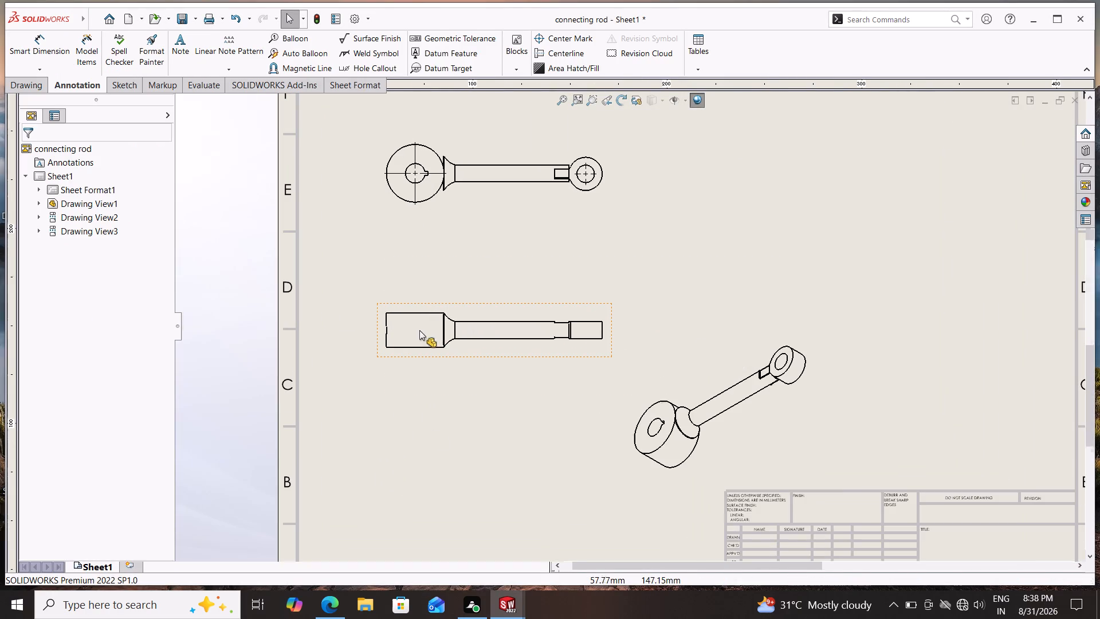
pyautogui.scroll(-4, 419, 330)
pyautogui.scroll(5, 455, 345)
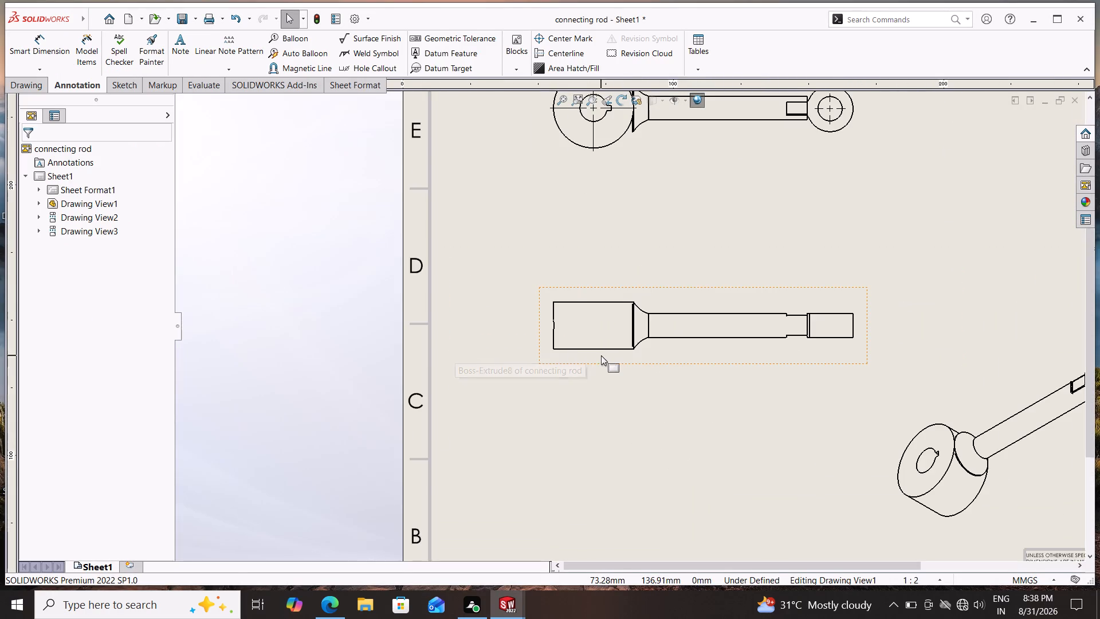
pyautogui.scroll(2, 602, 361)
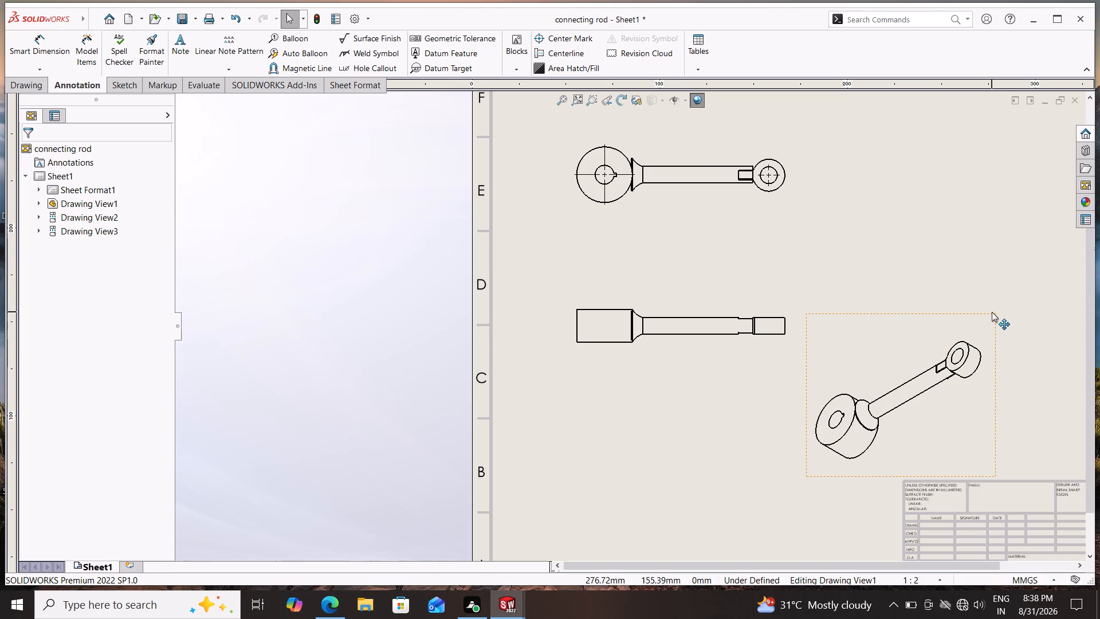
pyautogui.moveTo(992, 317); pyautogui.dragTo(1064, 224)
pyautogui.scroll(2, 887, 383)
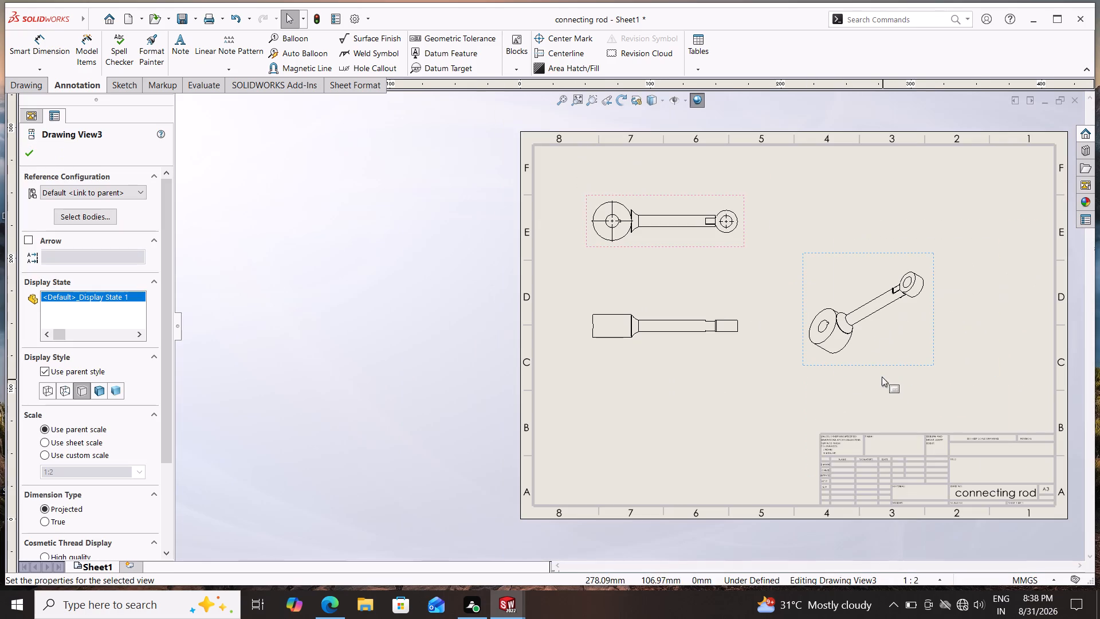
pyautogui.moveTo(929, 257); pyautogui.dragTo(1010, 217)
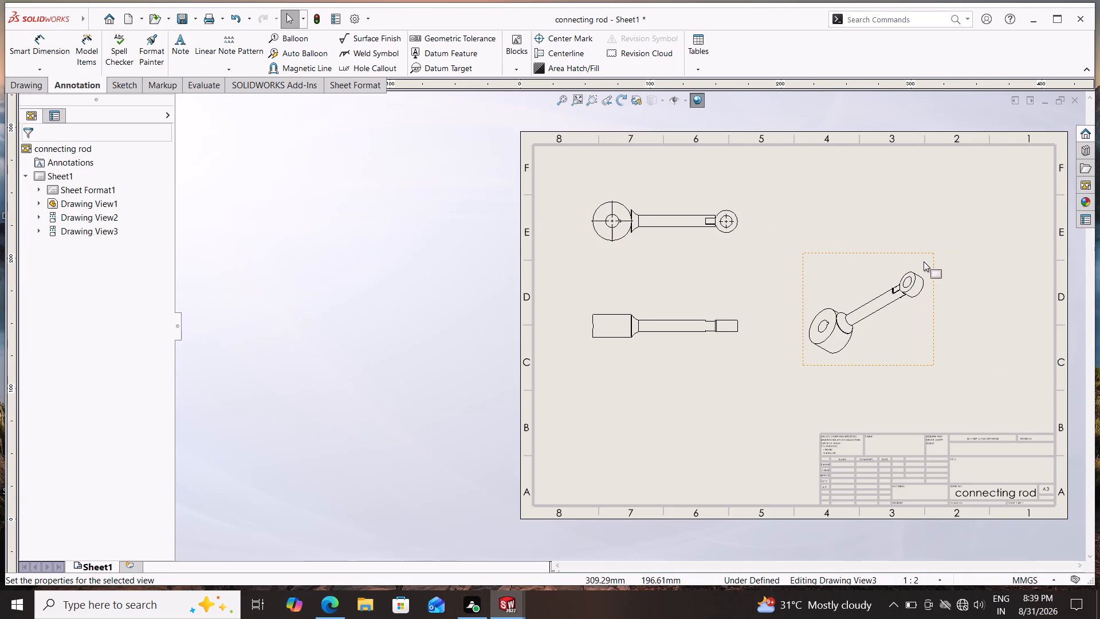
pyautogui.moveTo(930, 256); pyautogui.dragTo(1000, 211)
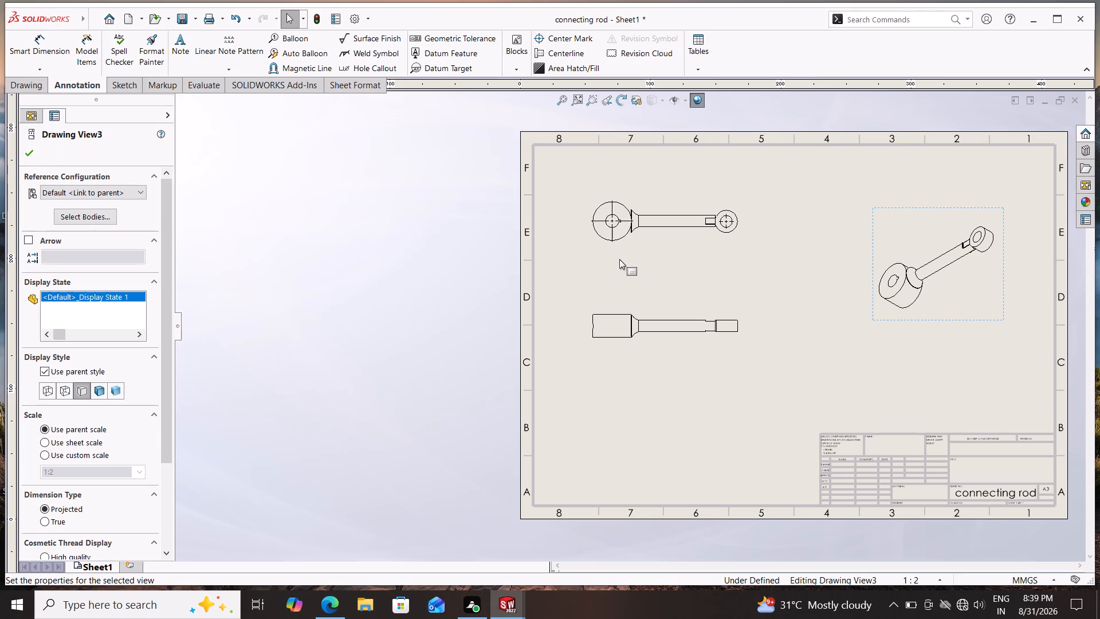
# Set the display style of the projected view below the front view to Hidden Lines Visible.
pyautogui.scroll(2, 615, 261)
pyautogui.scroll(-11, 670, 250)
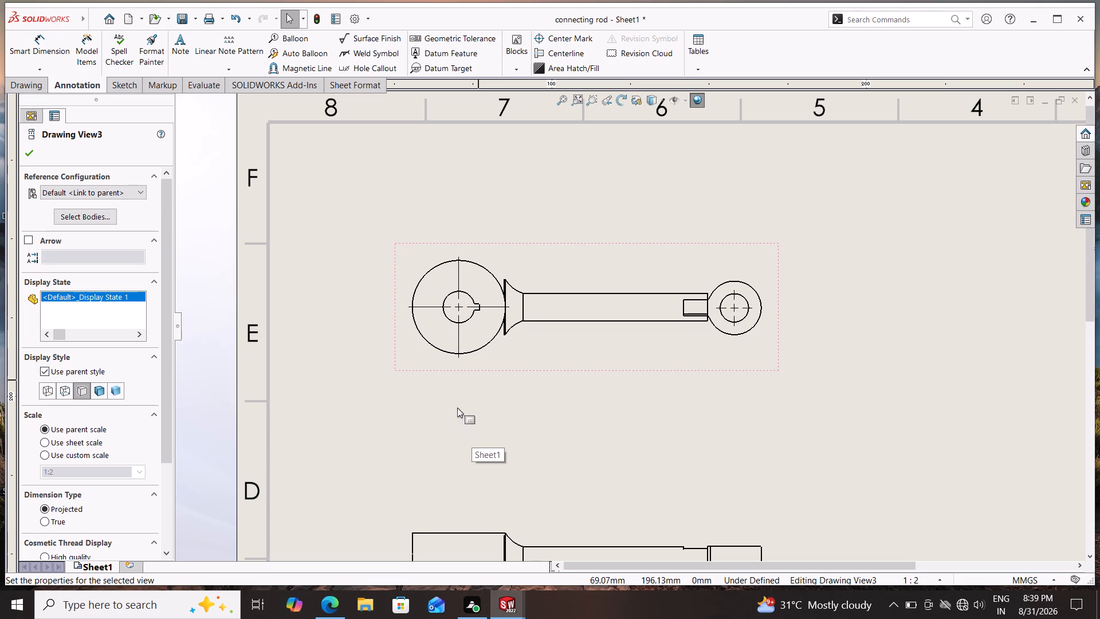
pyautogui.scroll(3, 482, 403)
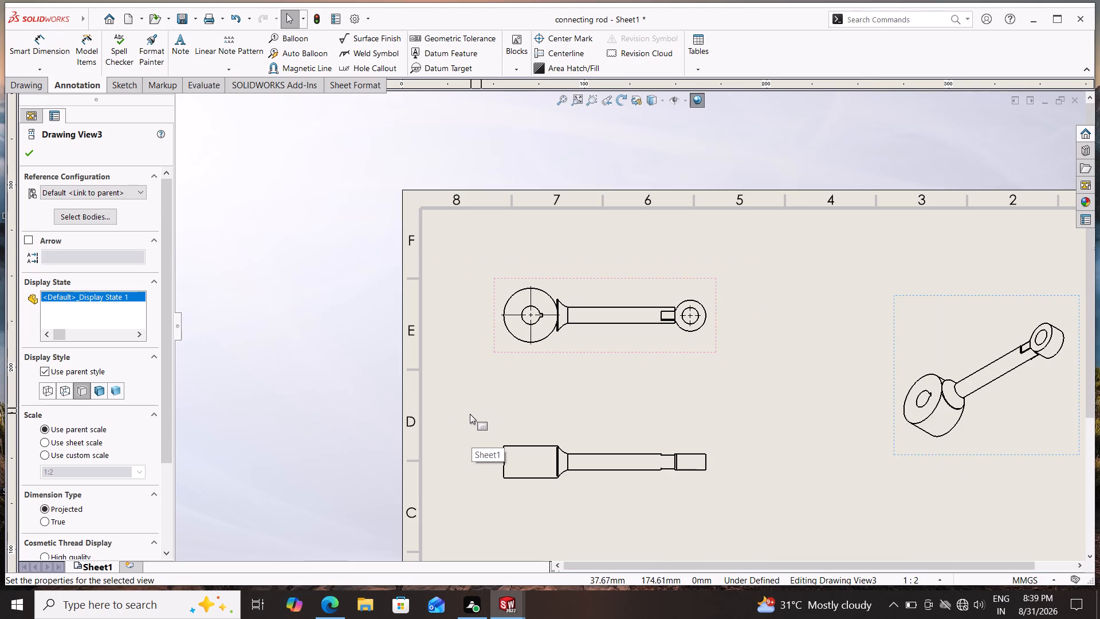
pyautogui.click(709, 442)
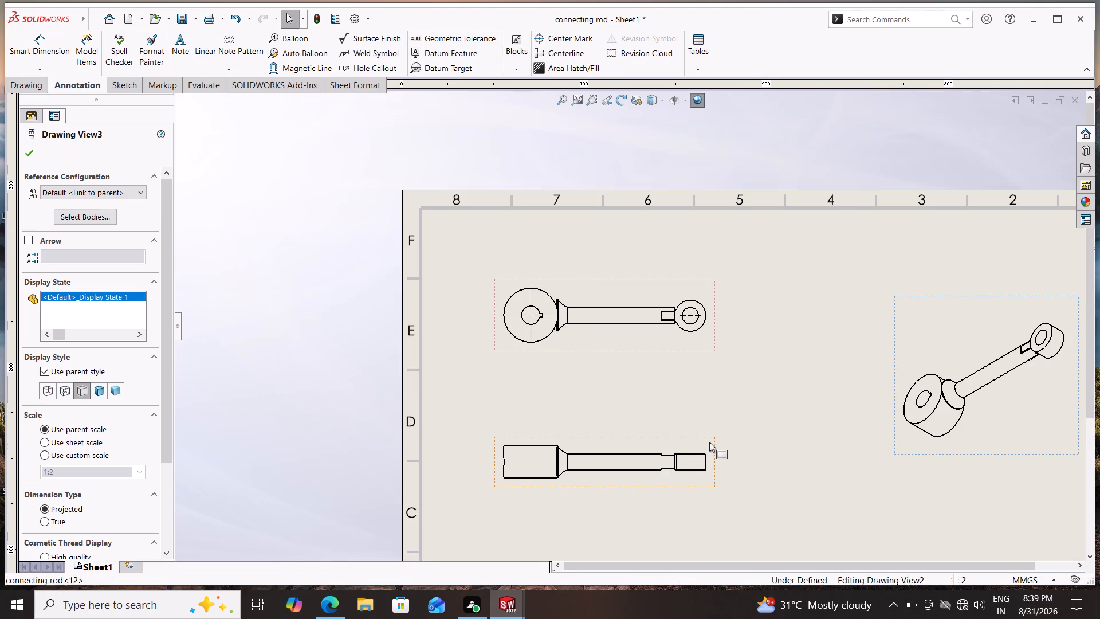
pyautogui.click(68, 391)
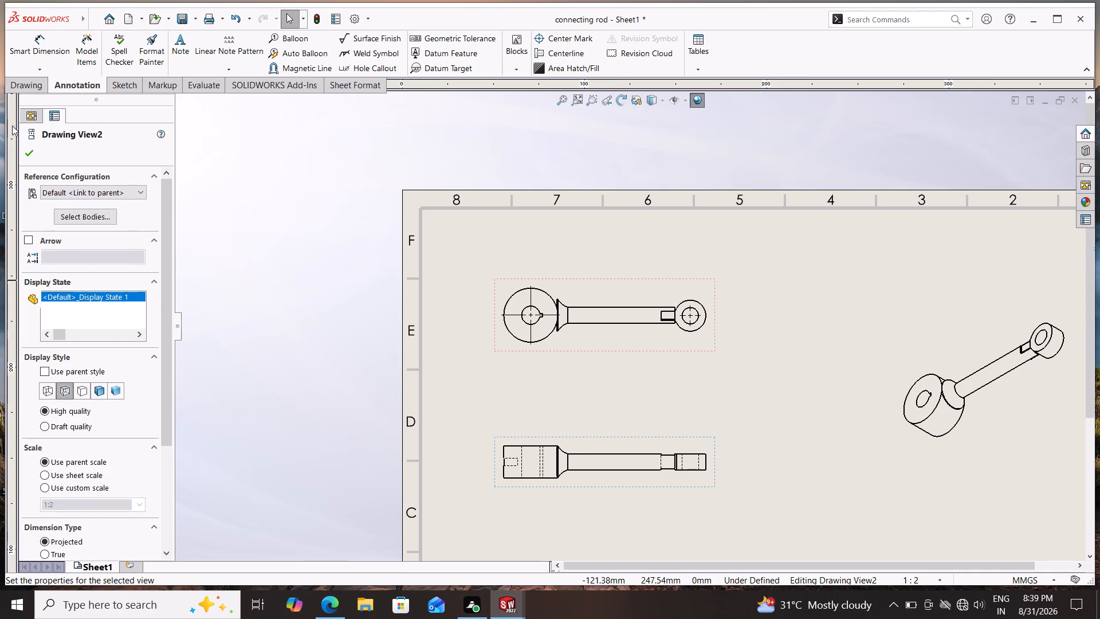
pyautogui.click(32, 155)
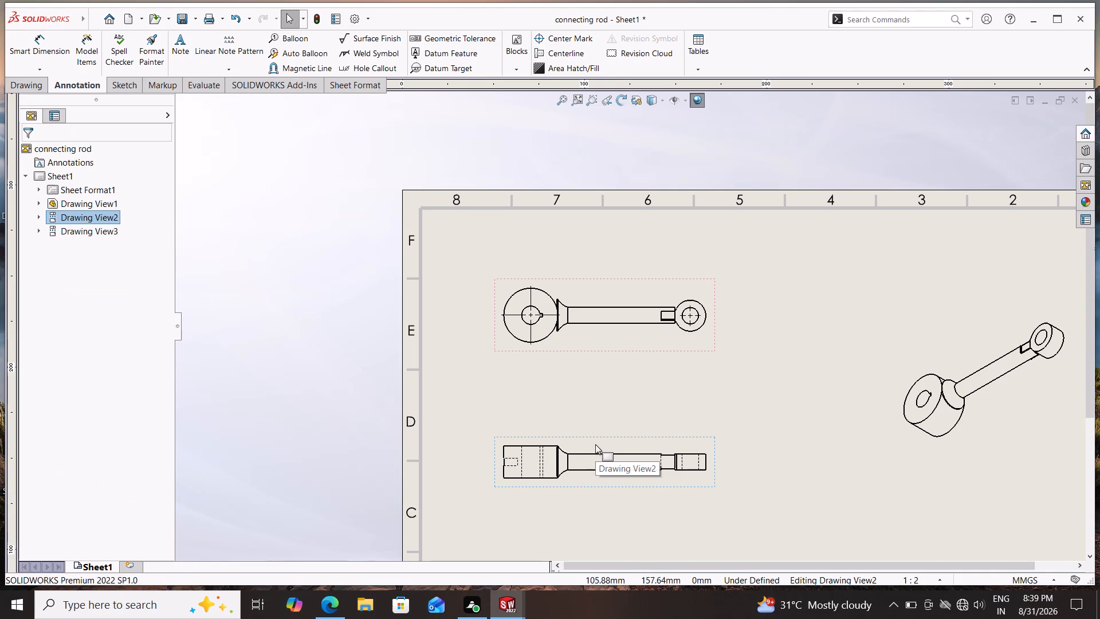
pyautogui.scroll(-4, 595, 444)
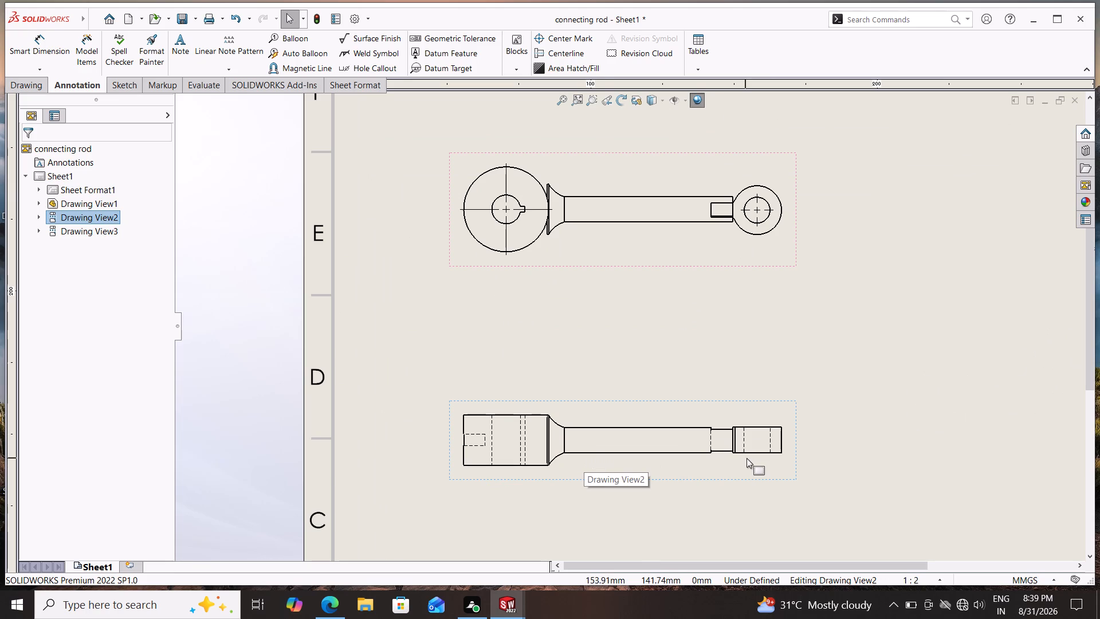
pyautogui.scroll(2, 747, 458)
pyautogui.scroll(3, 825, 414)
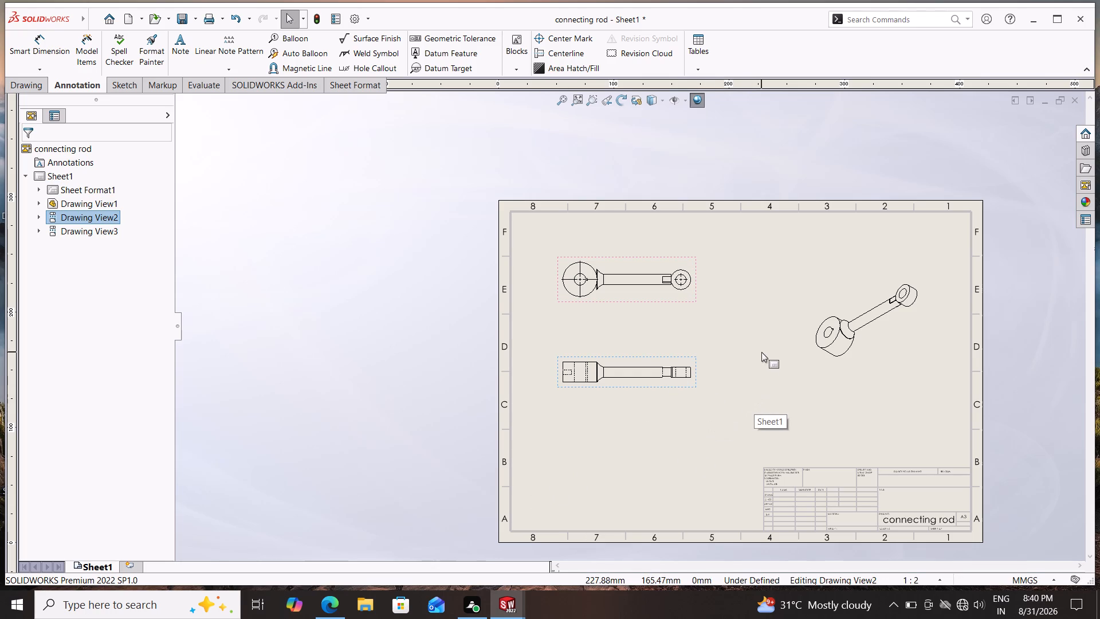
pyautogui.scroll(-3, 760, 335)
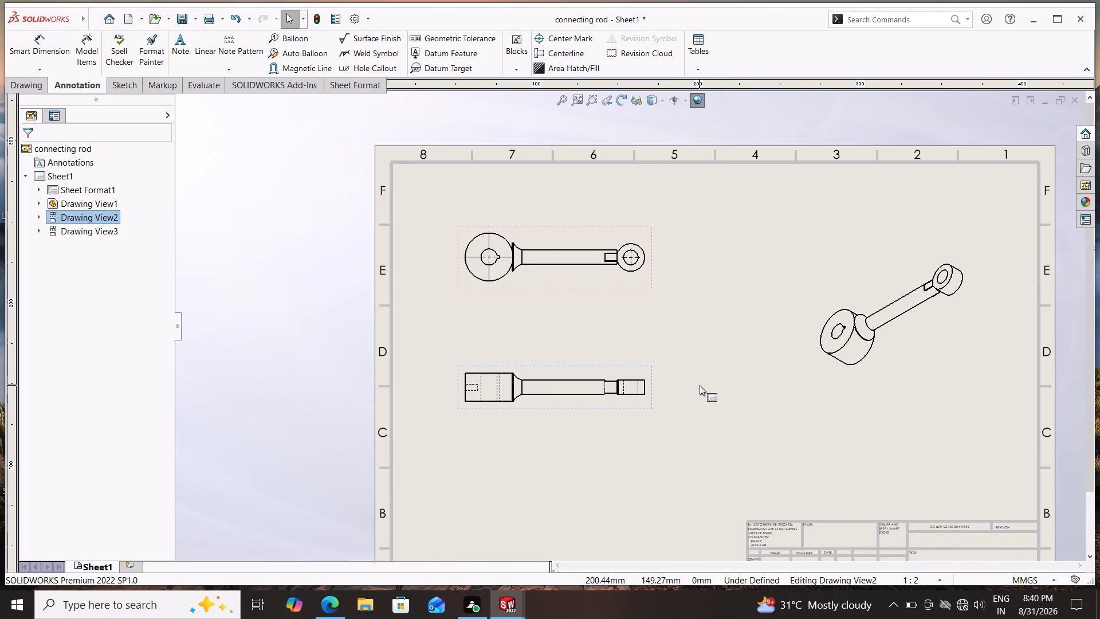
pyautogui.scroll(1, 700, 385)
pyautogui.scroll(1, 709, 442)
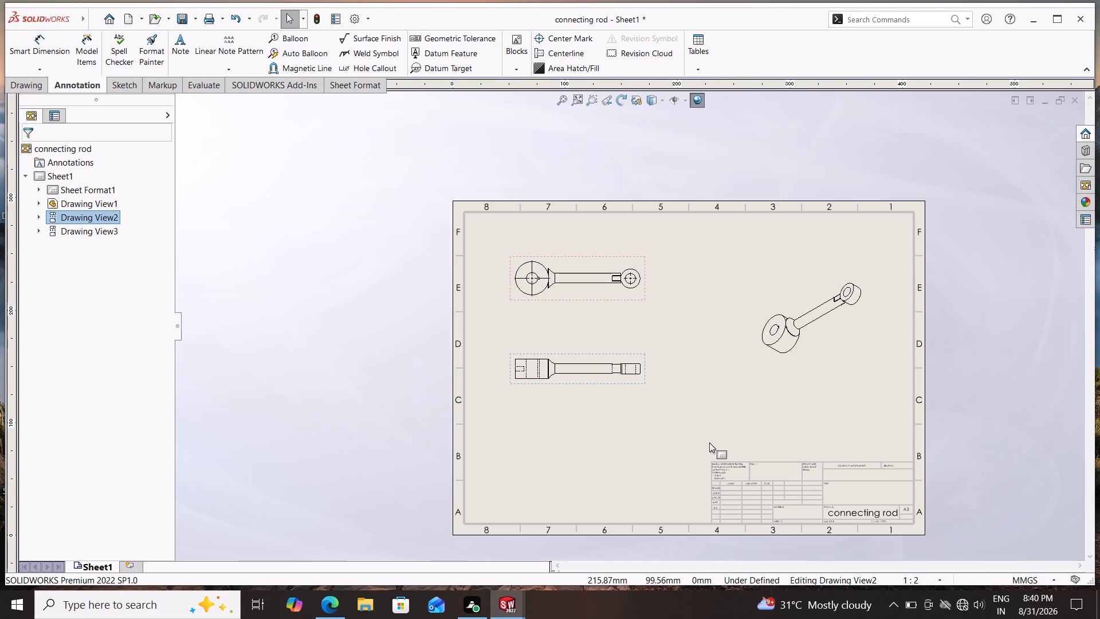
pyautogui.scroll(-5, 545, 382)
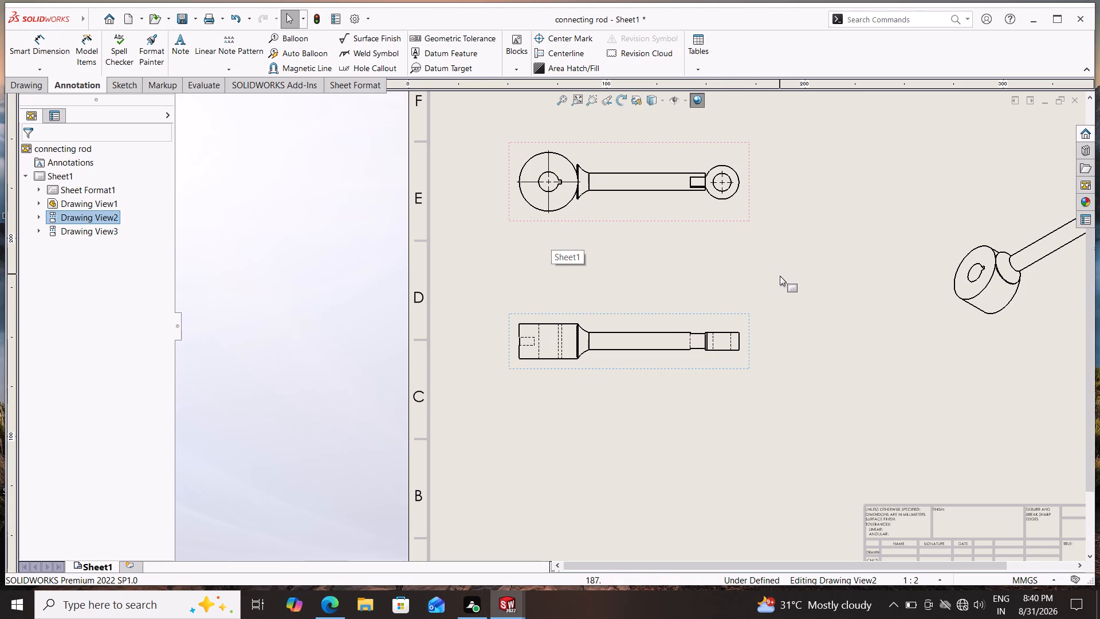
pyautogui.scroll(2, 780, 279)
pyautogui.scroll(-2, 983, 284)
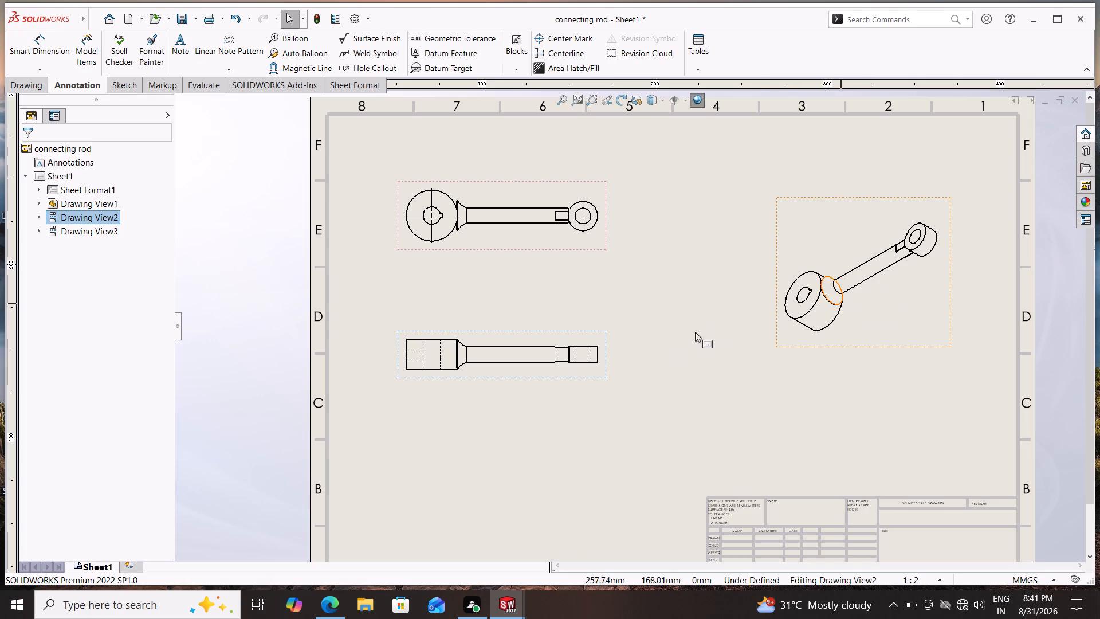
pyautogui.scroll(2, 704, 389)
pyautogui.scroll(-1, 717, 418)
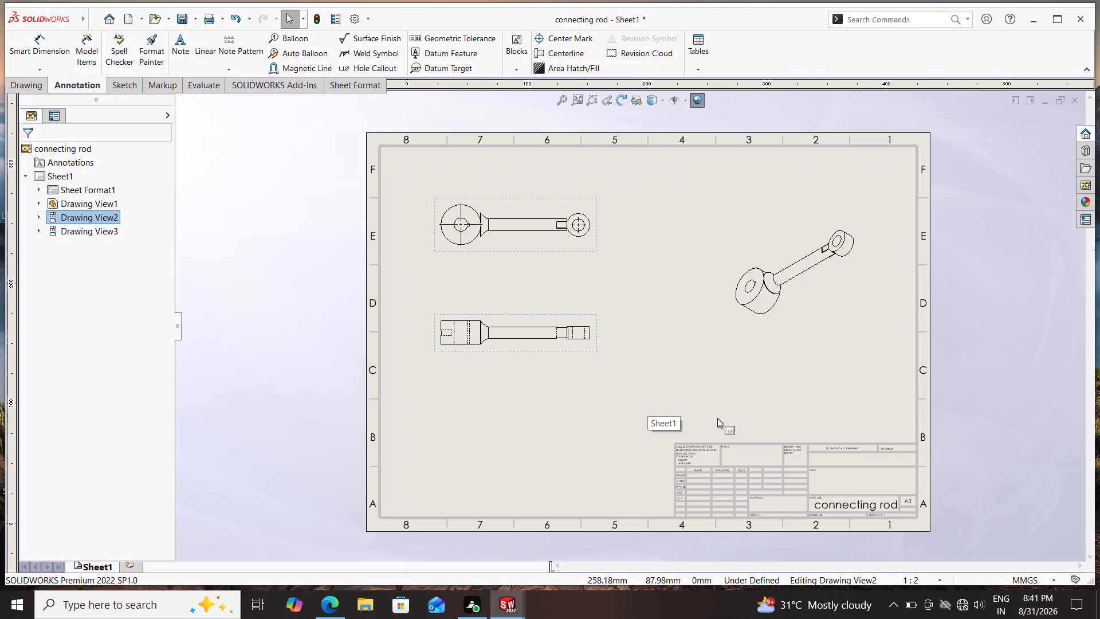
# Enter sheet format editing and delete the entire default title block, including its lines and text.
pyautogui.rightClick(693, 283)
pyautogui.click(737, 372)
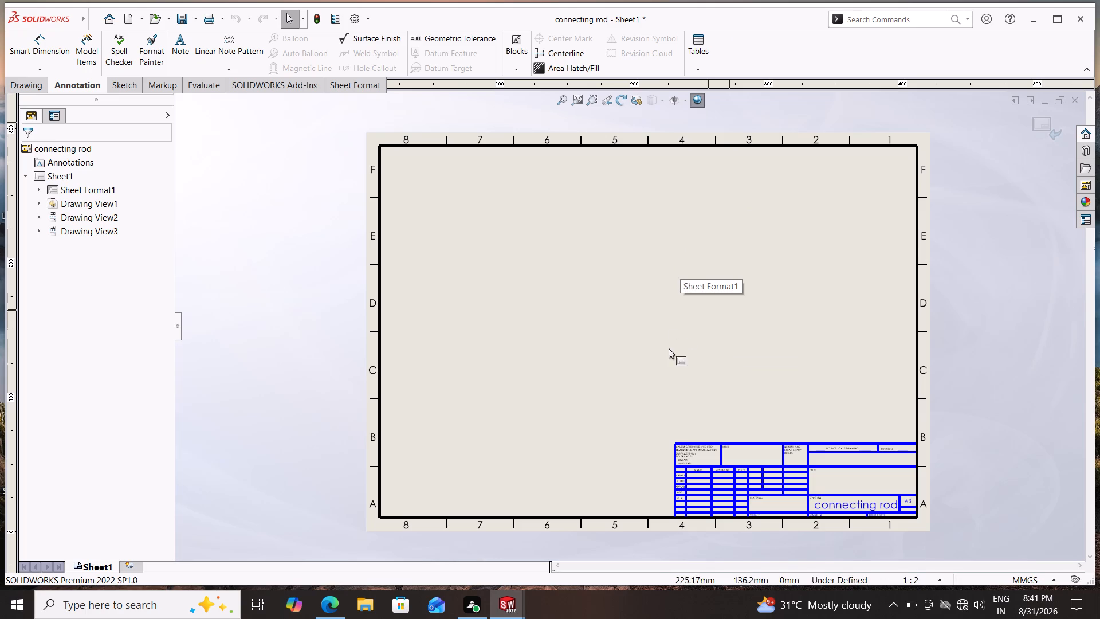
pyautogui.scroll(-2, 726, 390)
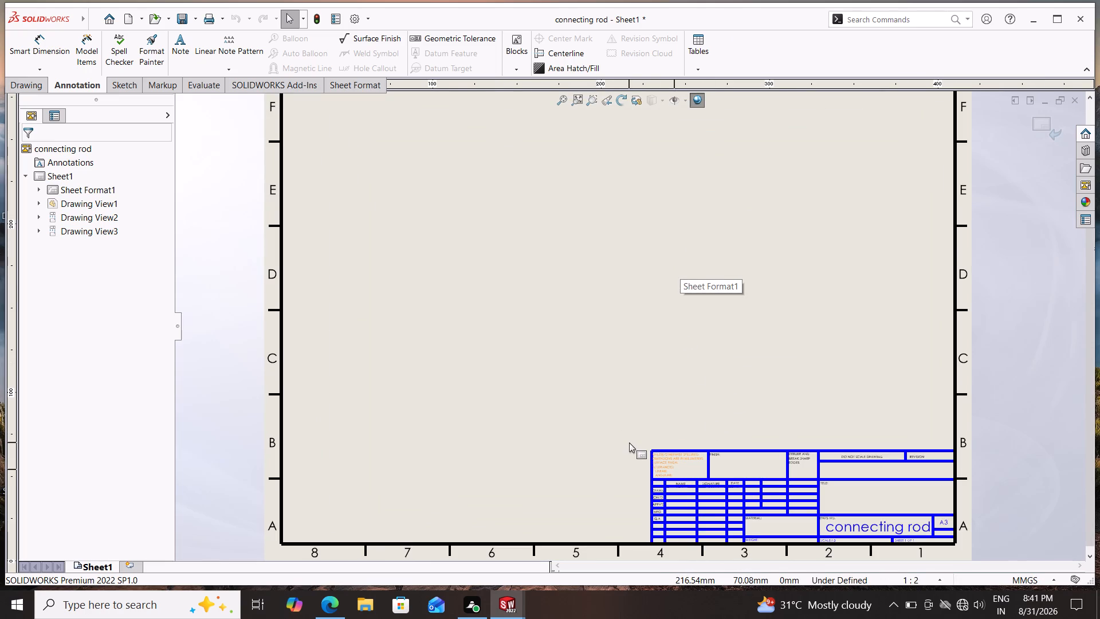
pyautogui.moveTo(634, 432); pyautogui.dragTo(647, 474)
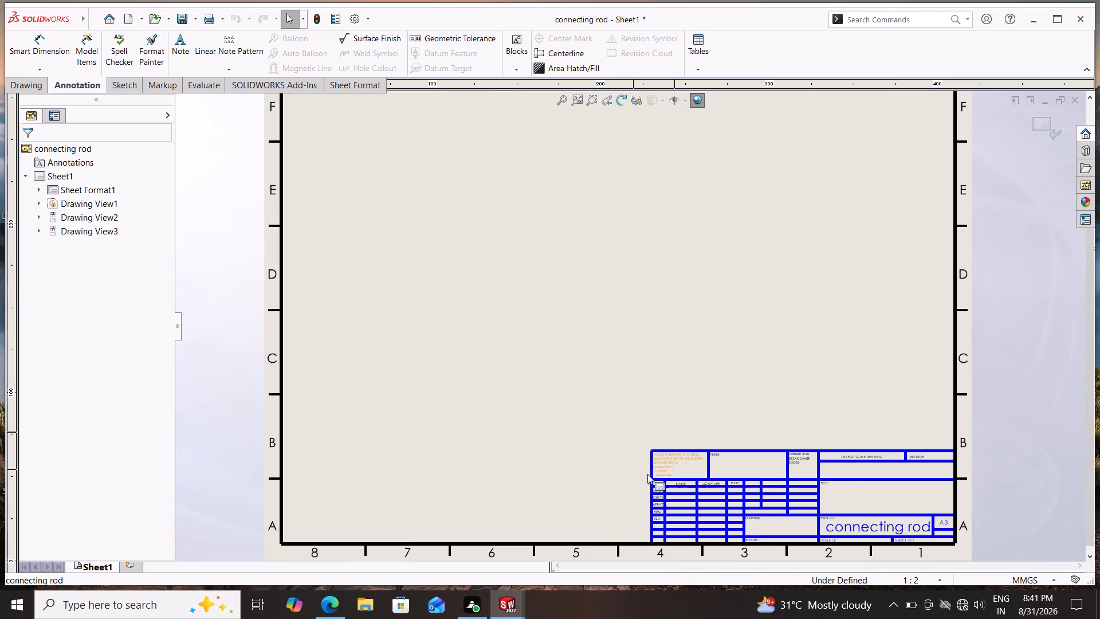
pyautogui.moveTo(647, 474); pyautogui.dragTo(958, 553)
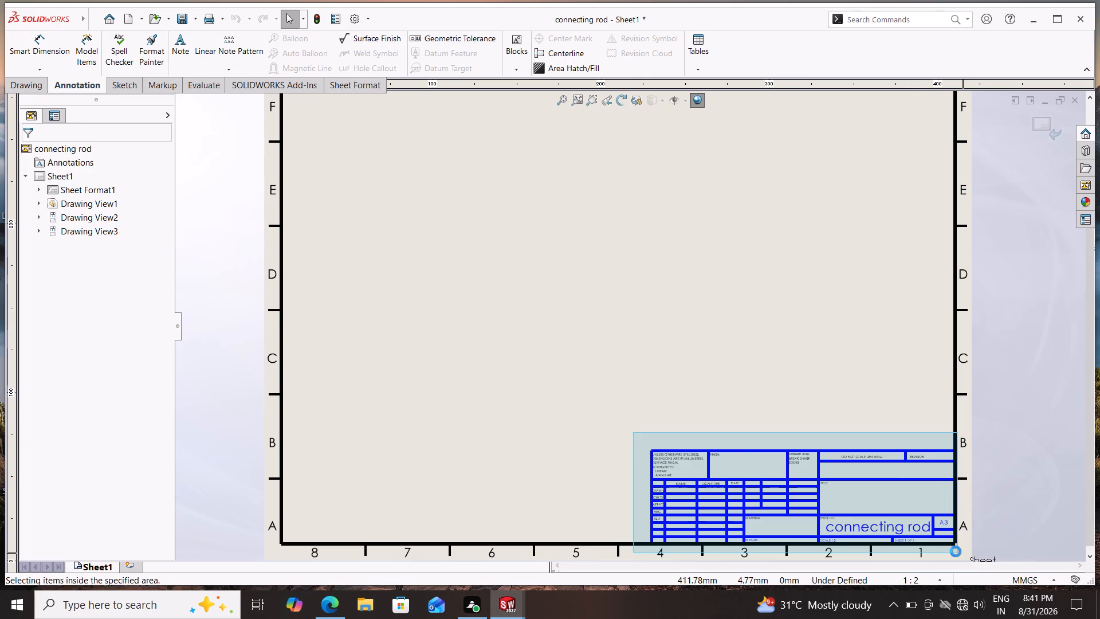
pyautogui.press('Delete')
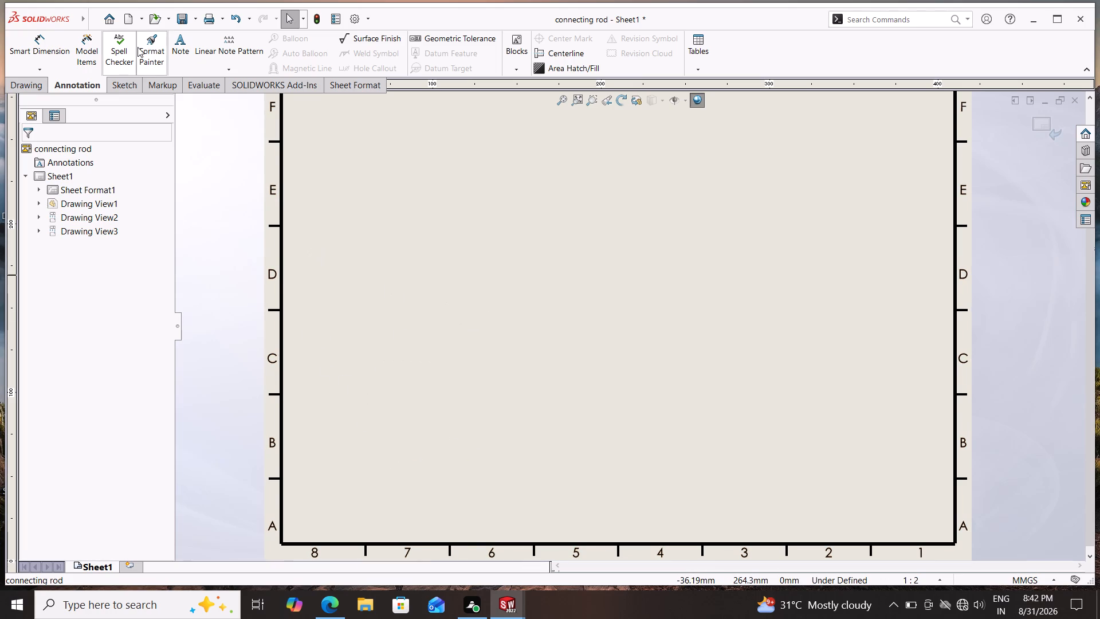
# Sketch a corner rectangle about 166 mm by 86 mm for a new title block, starting from the border's lower-right corner.
pyautogui.click(124, 90)
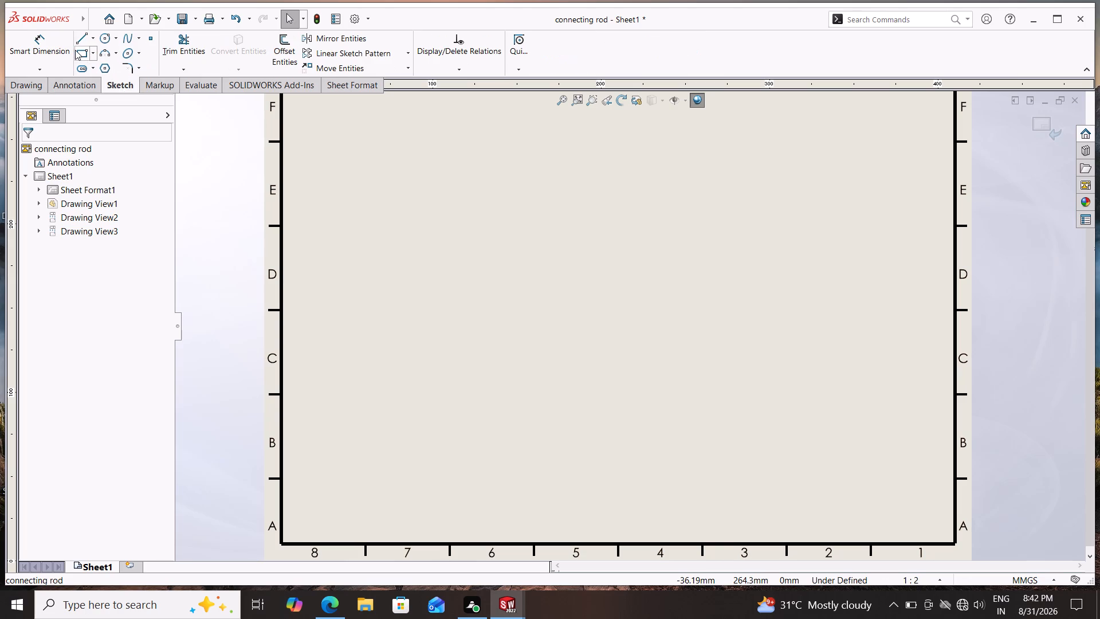
pyautogui.click(75, 50)
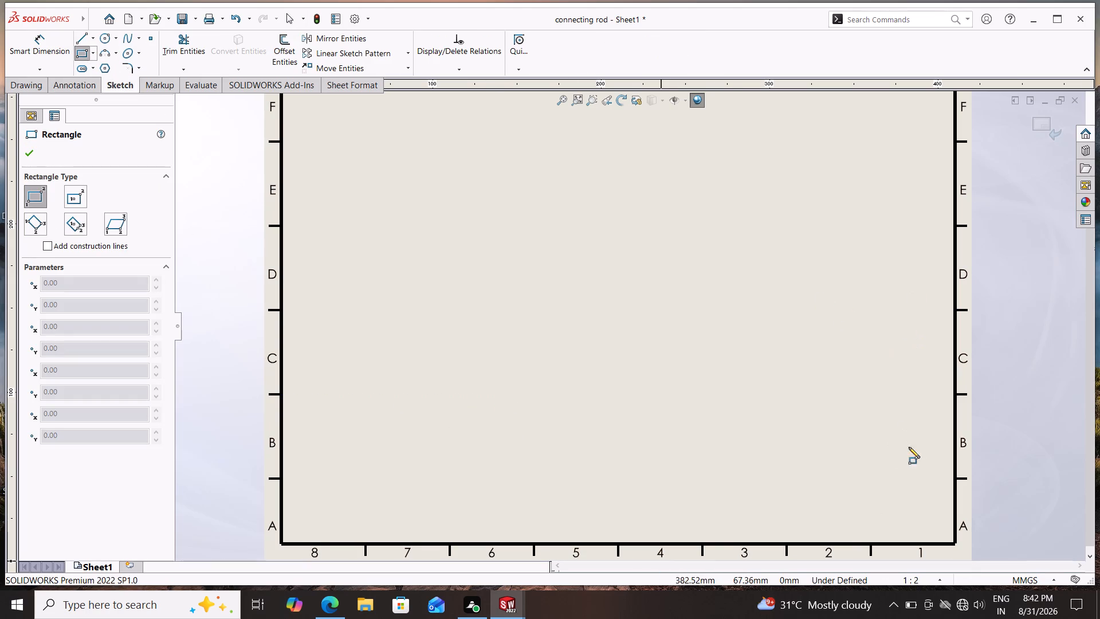
pyautogui.click(956, 544)
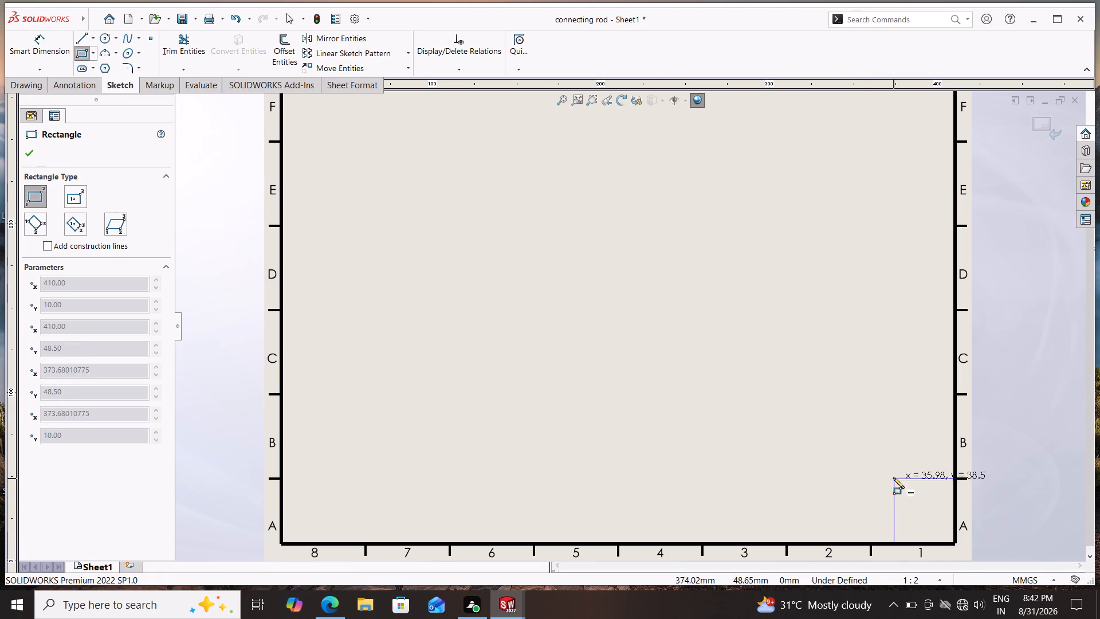
pyautogui.click(676, 398)
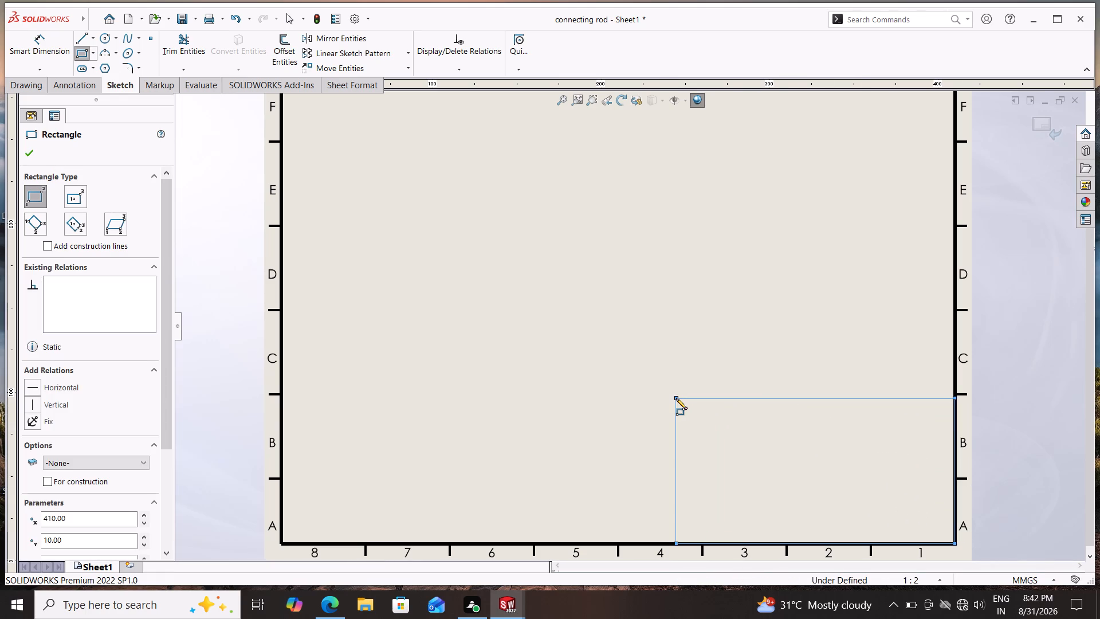
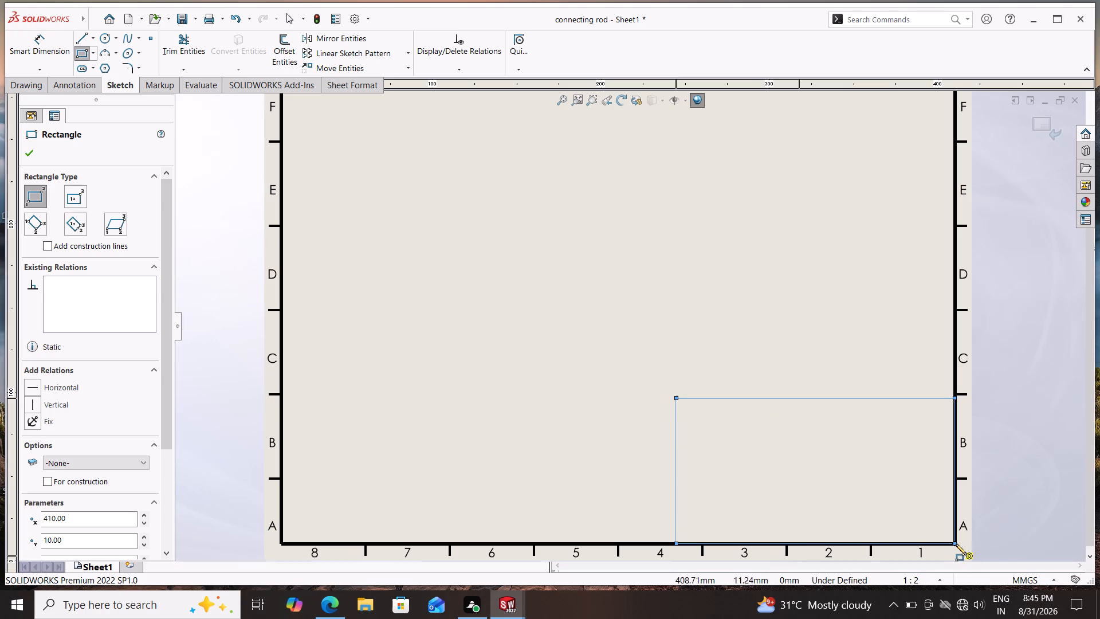
# Sketch a rectangle about 109 by 18 mm in the title block's lower-right corner and a full-height left column about 56 by 86 mm.
pyautogui.click(954, 544)
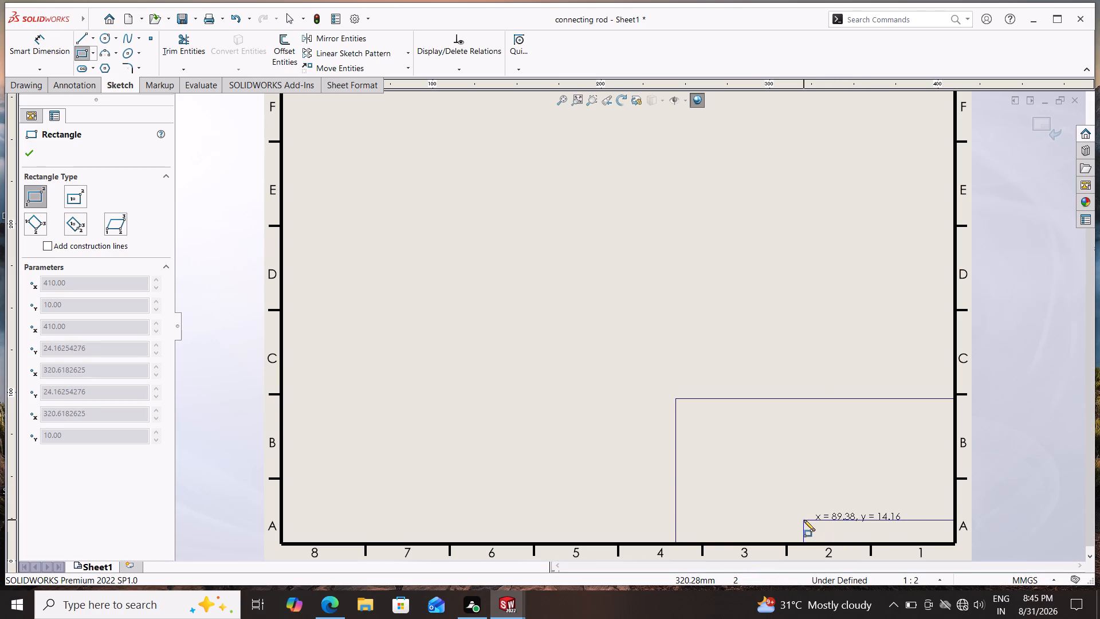
pyautogui.click(771, 513)
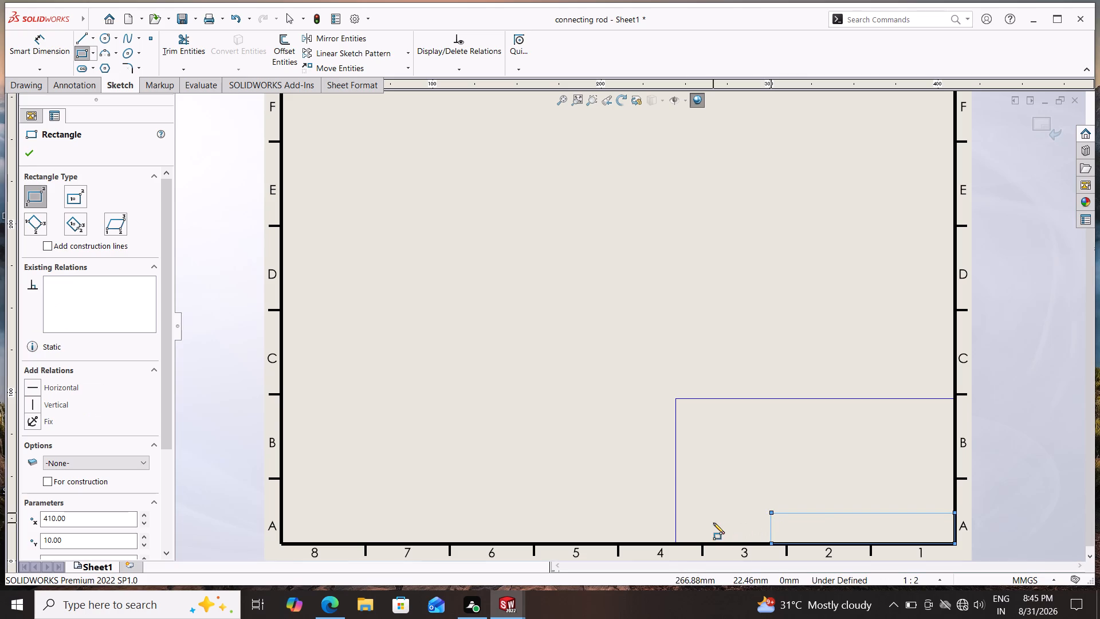
pyautogui.click(771, 542)
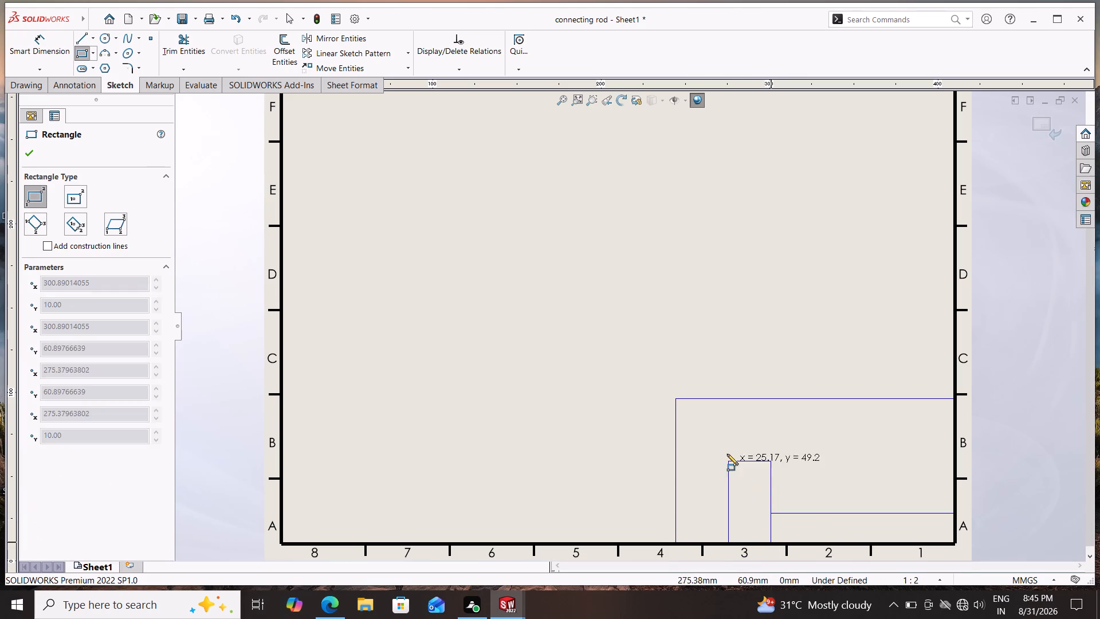
pyautogui.click(677, 399)
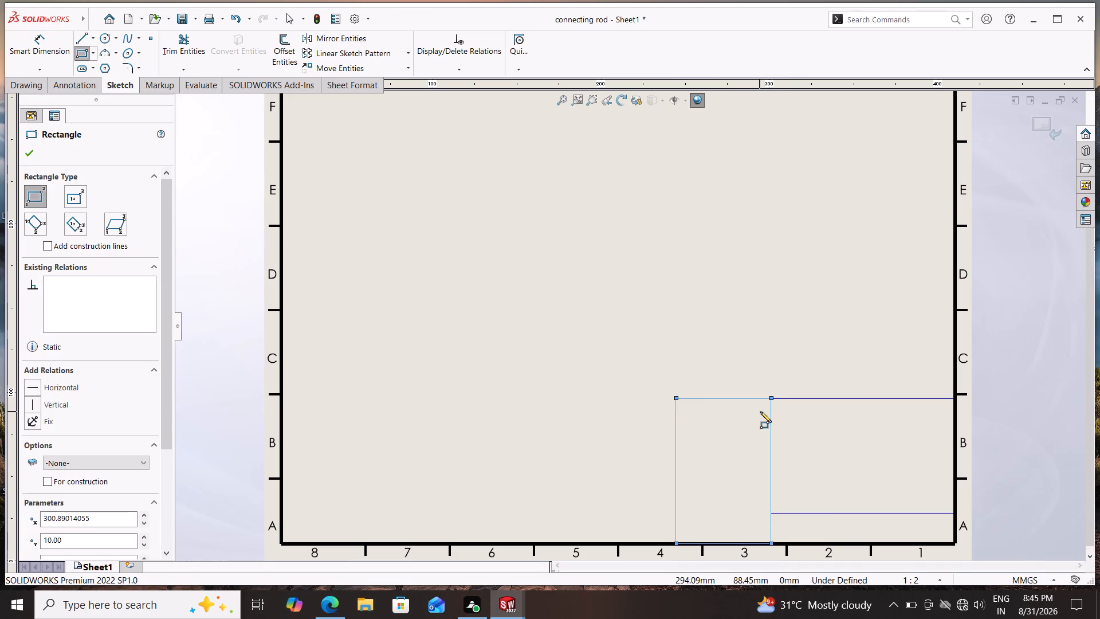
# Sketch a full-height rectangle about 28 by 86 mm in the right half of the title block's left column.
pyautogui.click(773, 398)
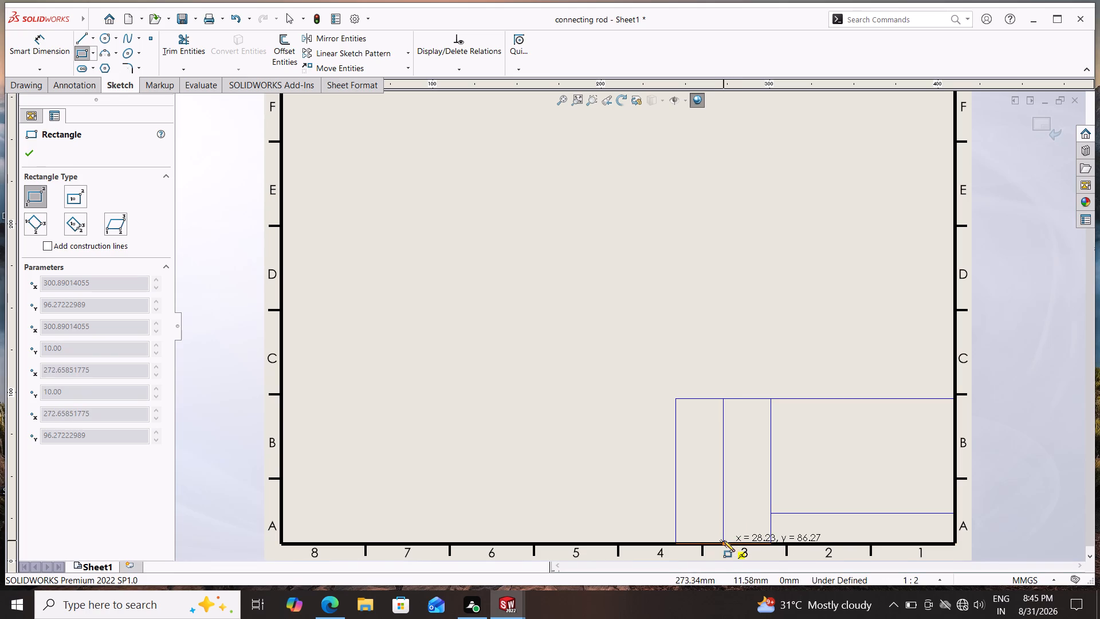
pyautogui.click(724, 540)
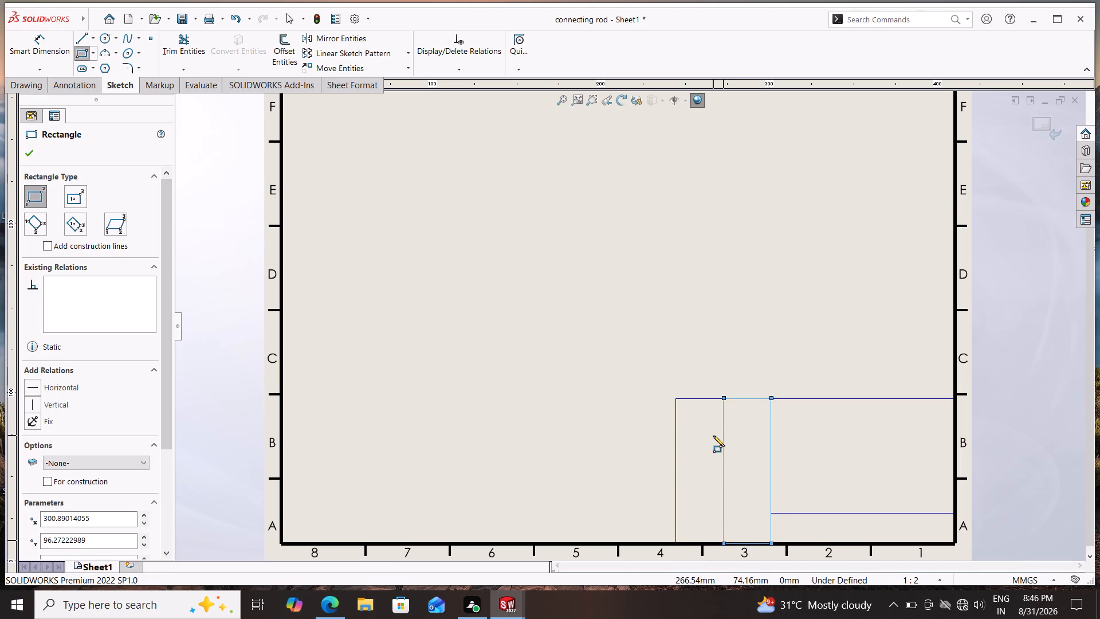
# Sketch a full-width rectangle about 56 by 33 mm at the top of the title block's left column.
pyautogui.click(677, 397)
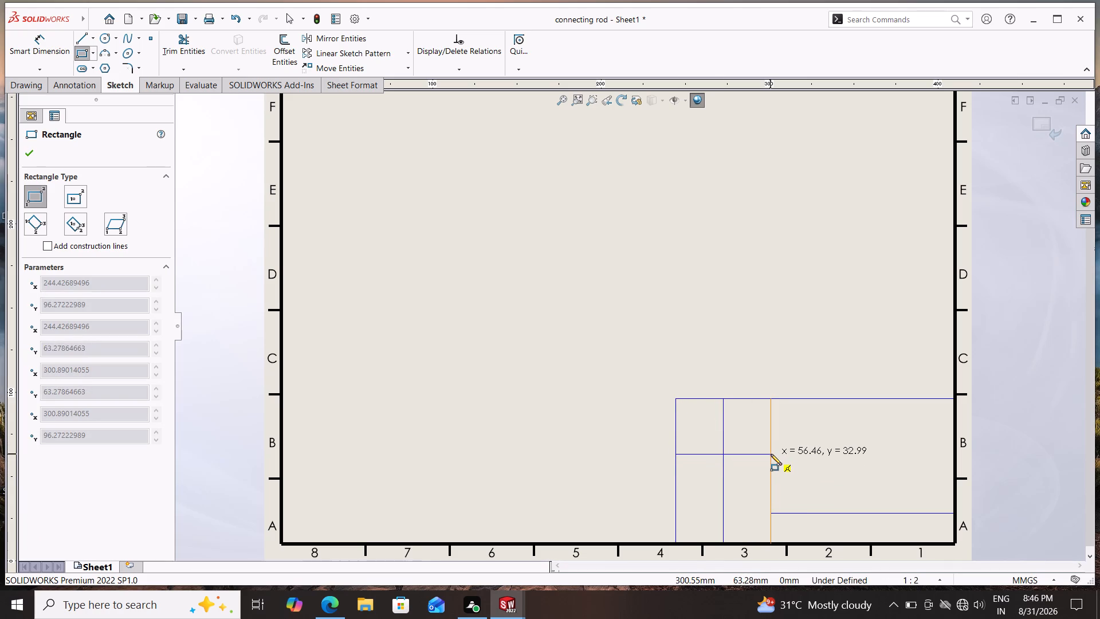
pyautogui.click(771, 454)
pyautogui.press('Escape')
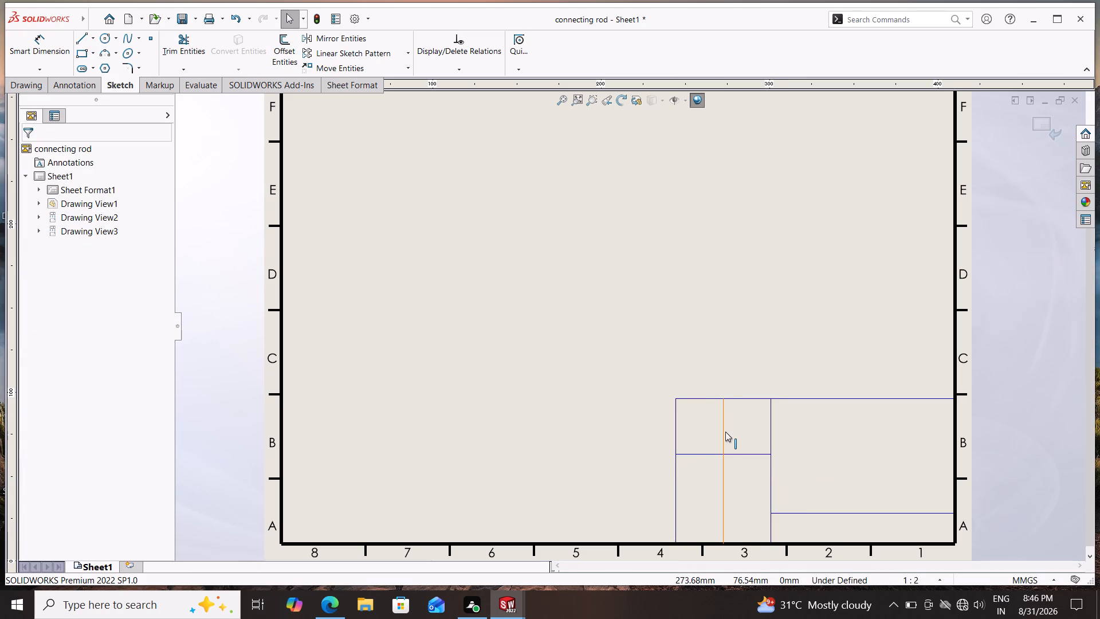
# Delete the vertical line that splits the title block's left column in half.
pyautogui.click(725, 432)
pyautogui.press('Delete')
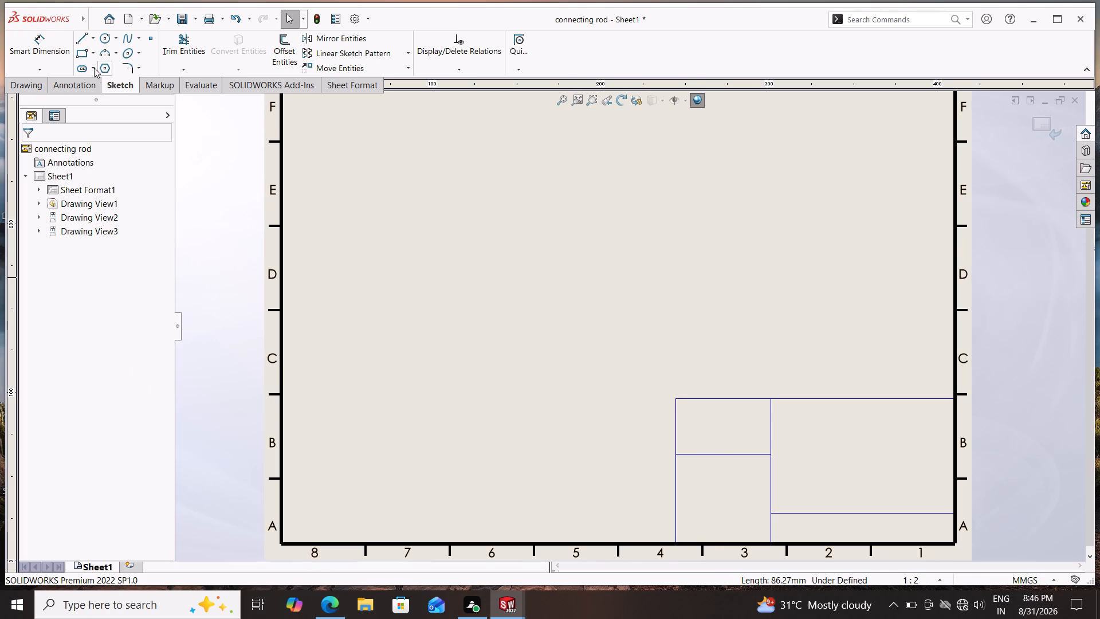
# Divide the left column below its top cell with a rectangle about 31 mm wide and two full-width rows about 20 and 15 mm tall.
pyautogui.click(85, 49)
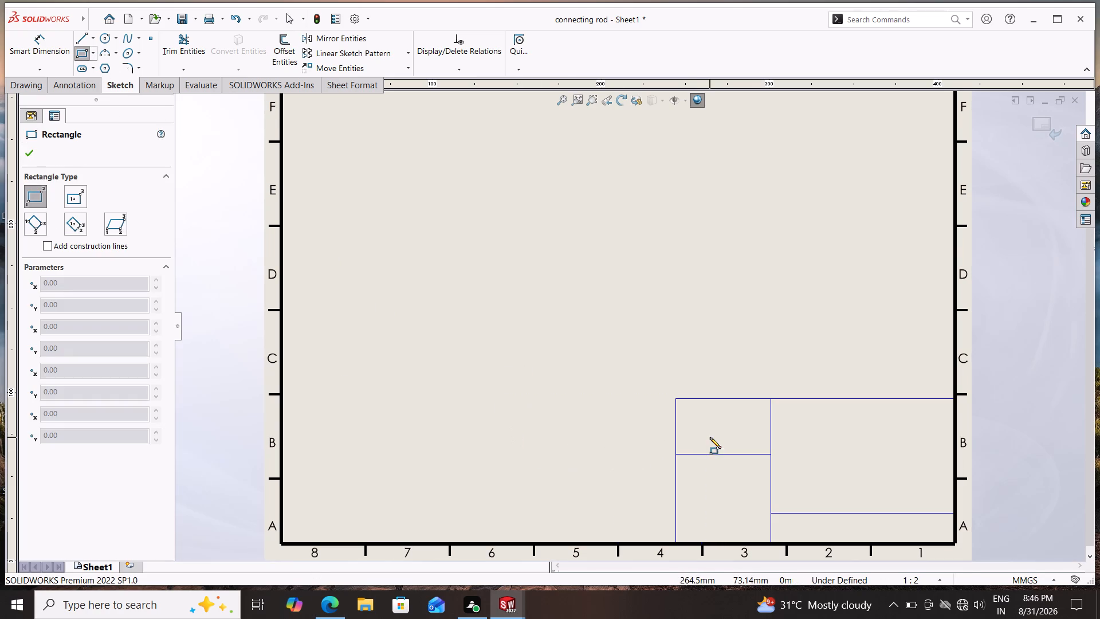
pyautogui.click(676, 455)
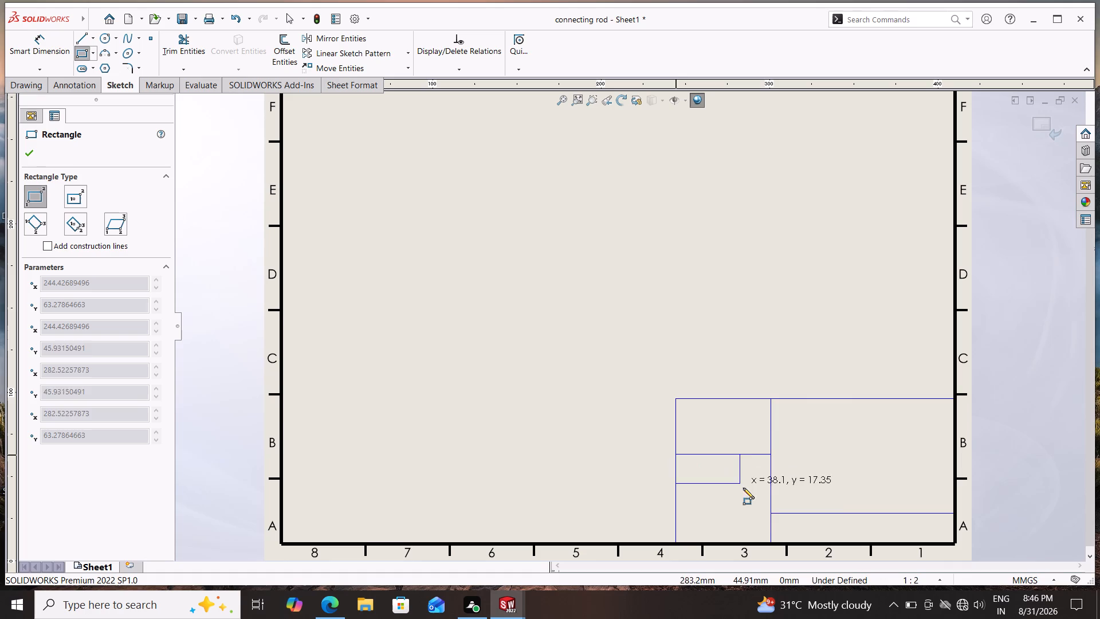
pyautogui.click(729, 546)
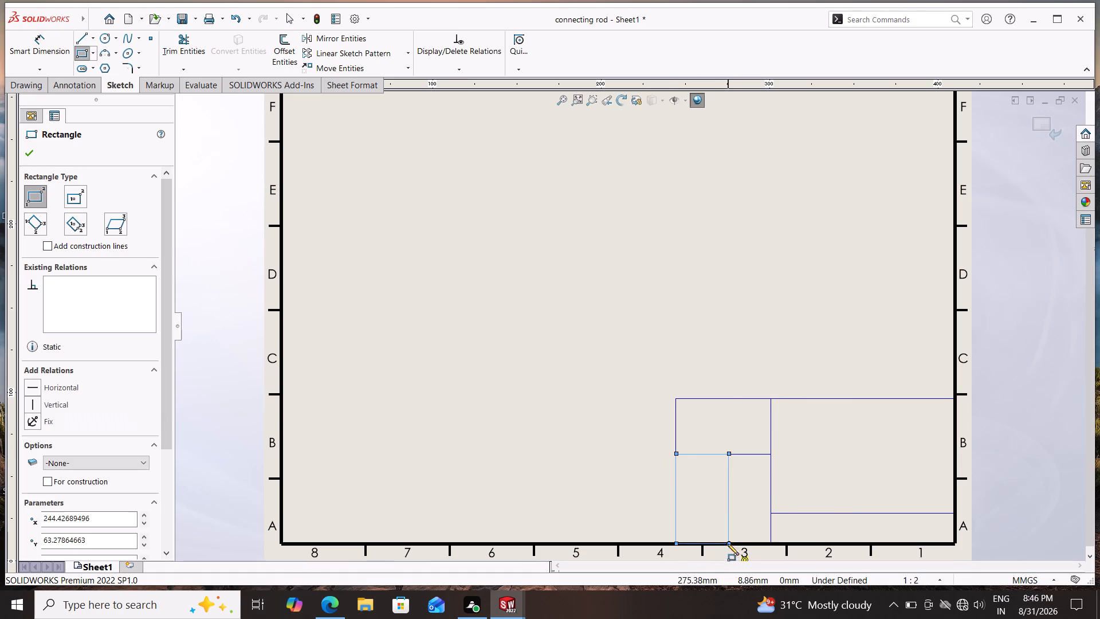
pyautogui.click(675, 455)
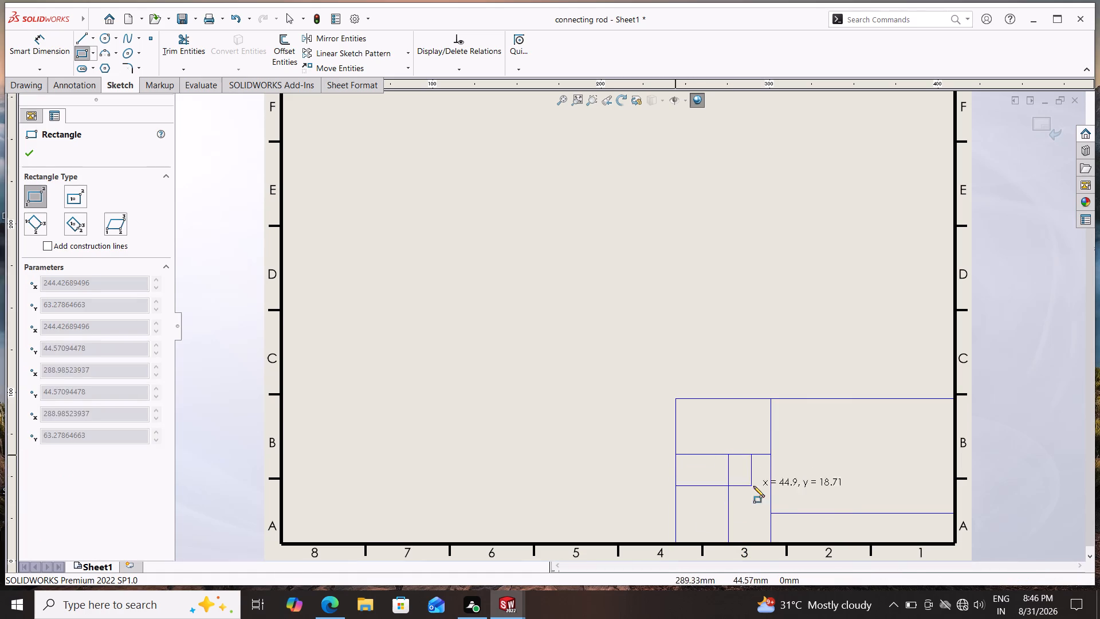
pyautogui.click(770, 488)
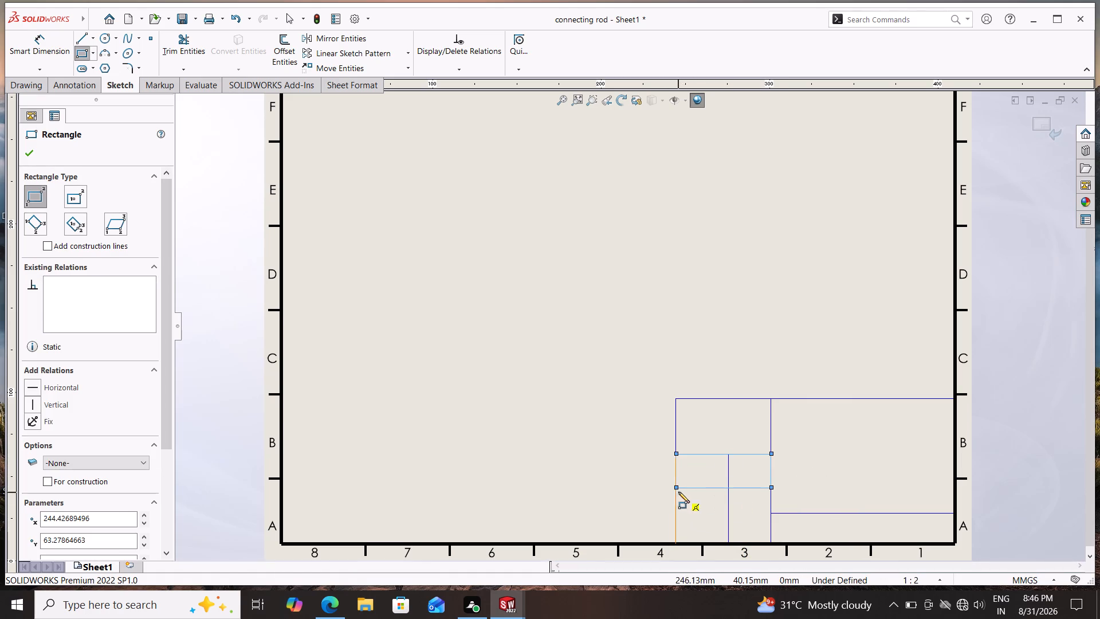
pyautogui.click(674, 488)
pyautogui.click(771, 515)
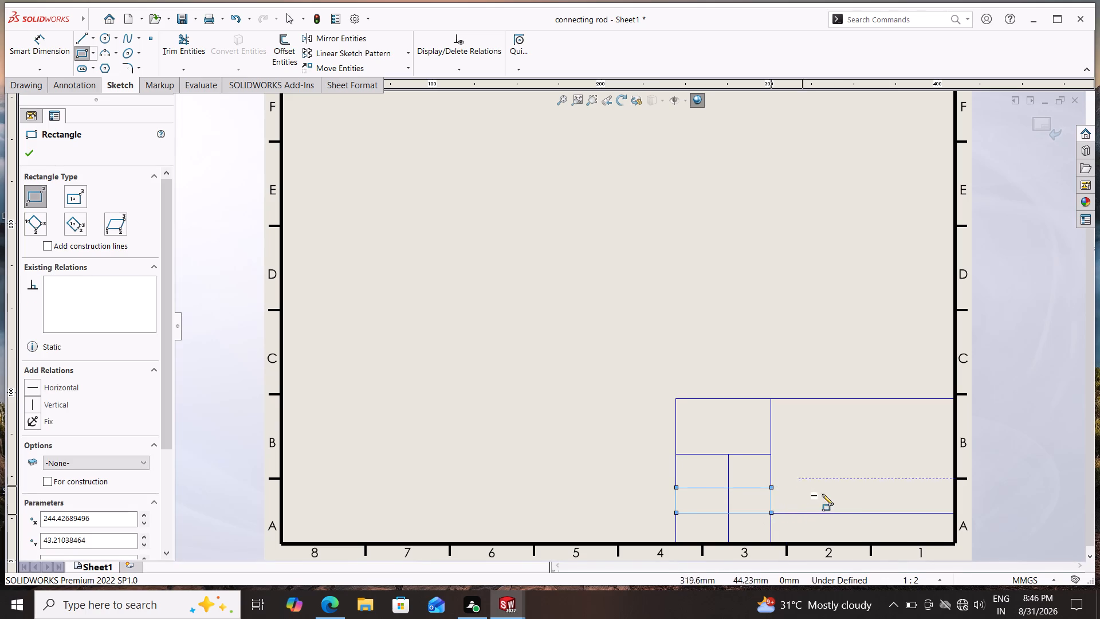
# Sketch two full-width rectangles stacked above the bottom row of the right column, the lower one about 15 mm tall.
pyautogui.click(954, 512)
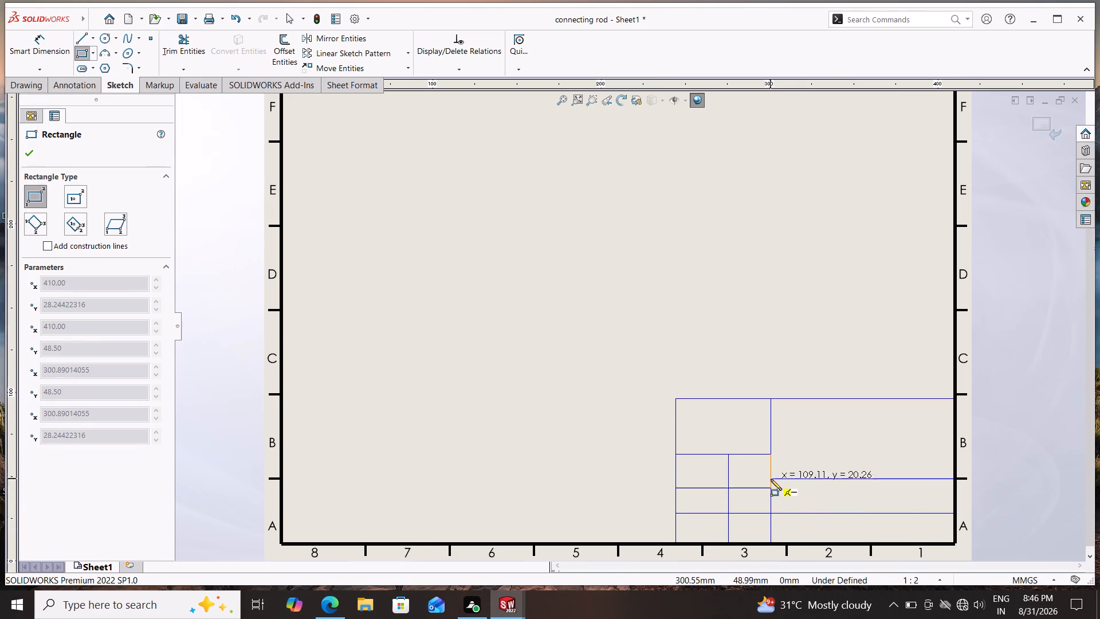
pyautogui.click(771, 486)
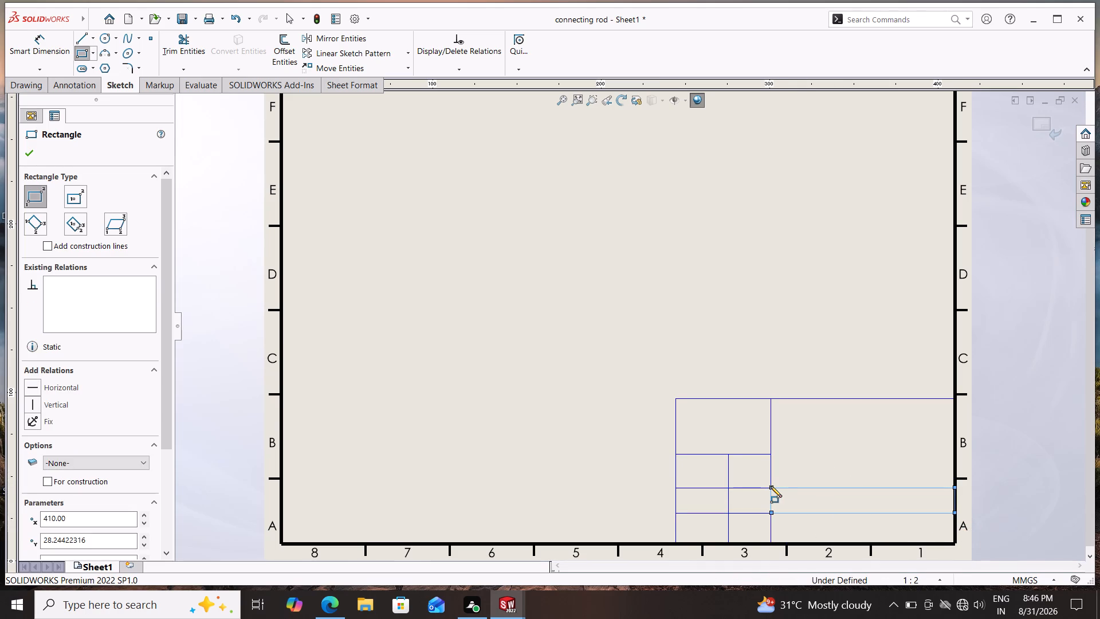
pyautogui.click(954, 491)
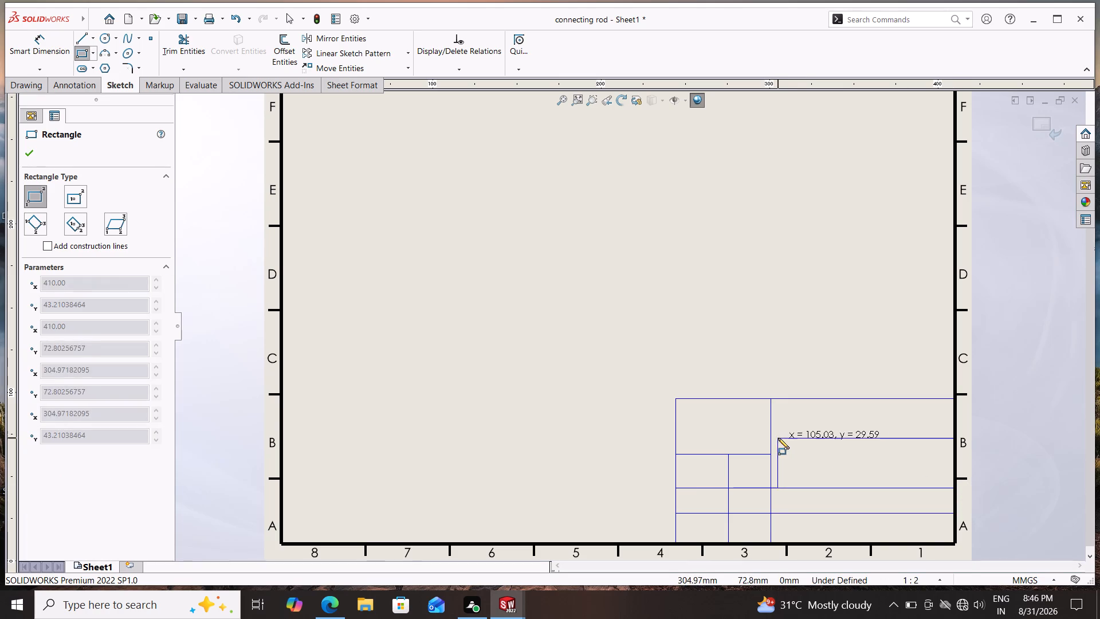
pyautogui.click(771, 443)
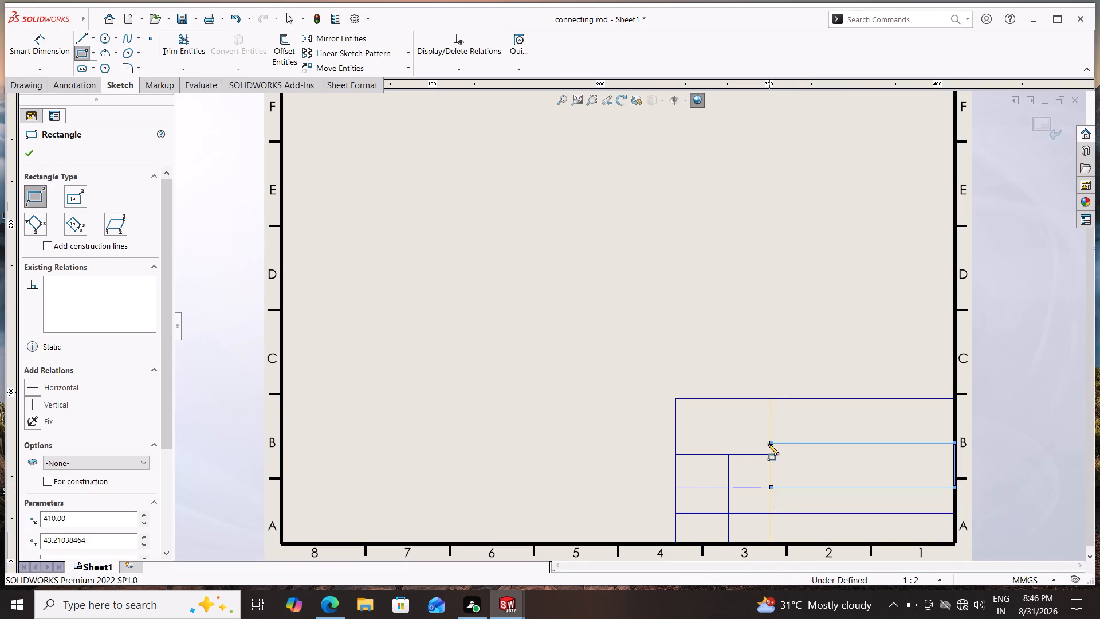
pyautogui.press('Escape')
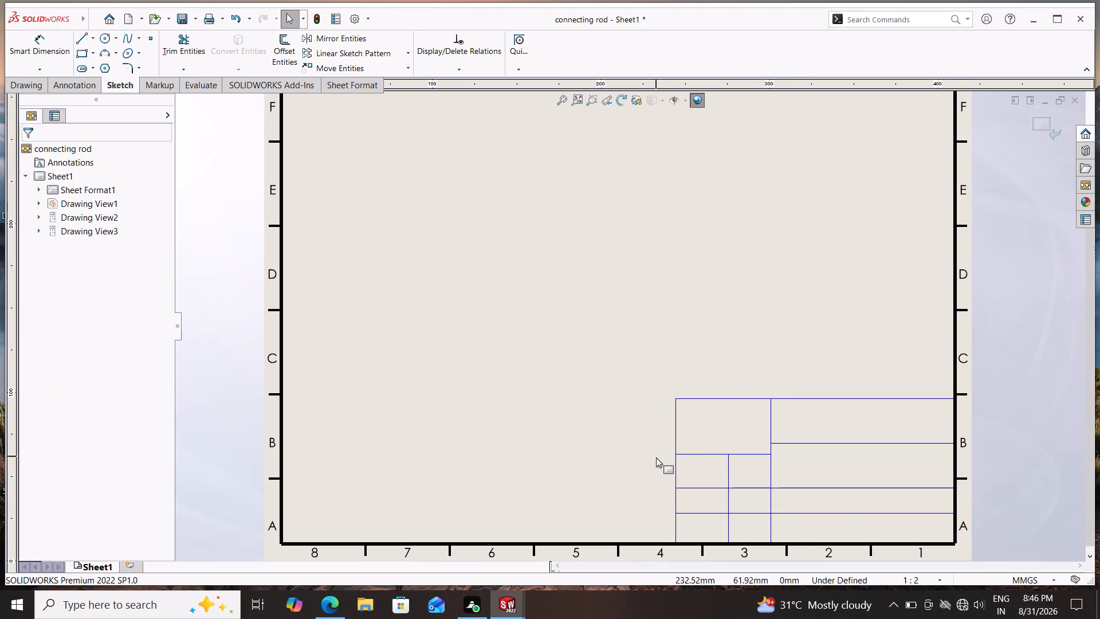
# Divide the right column's 15 mm row with adjacent rectangles about 11 mm and 78 mm wide, starting from its left end.
pyautogui.click(80, 48)
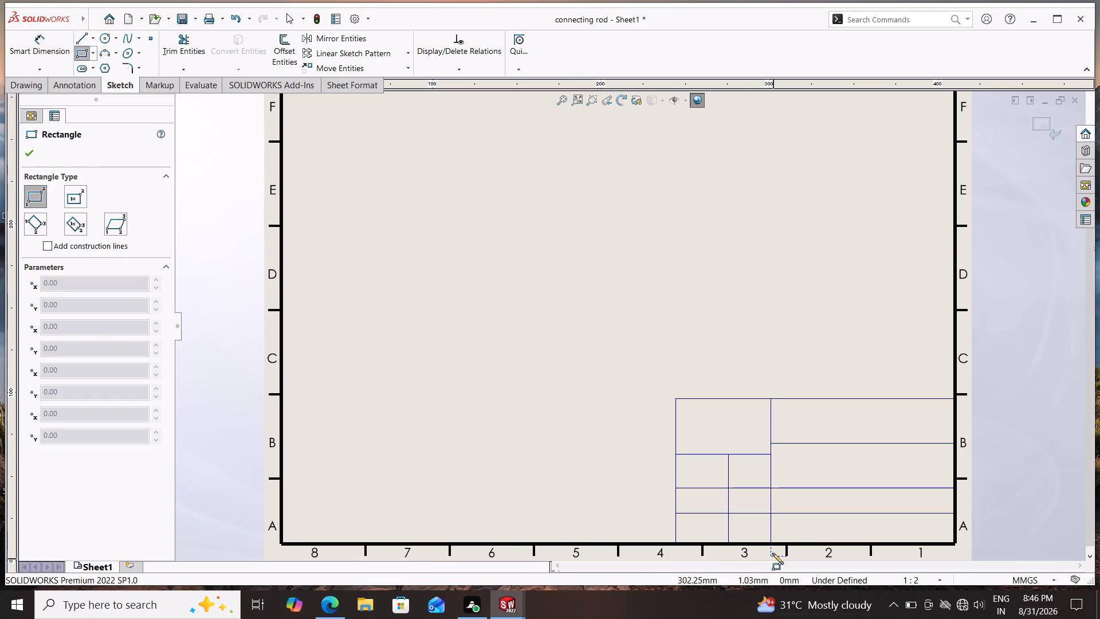
pyautogui.moveTo(770, 487); pyautogui.dragTo(776, 487)
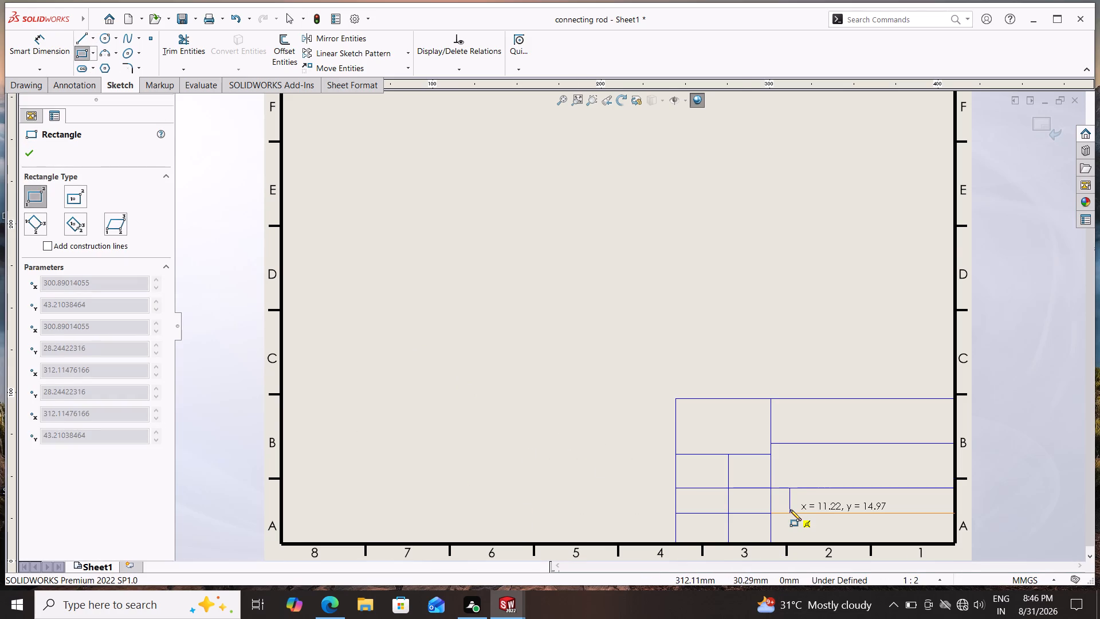
pyautogui.click(790, 510)
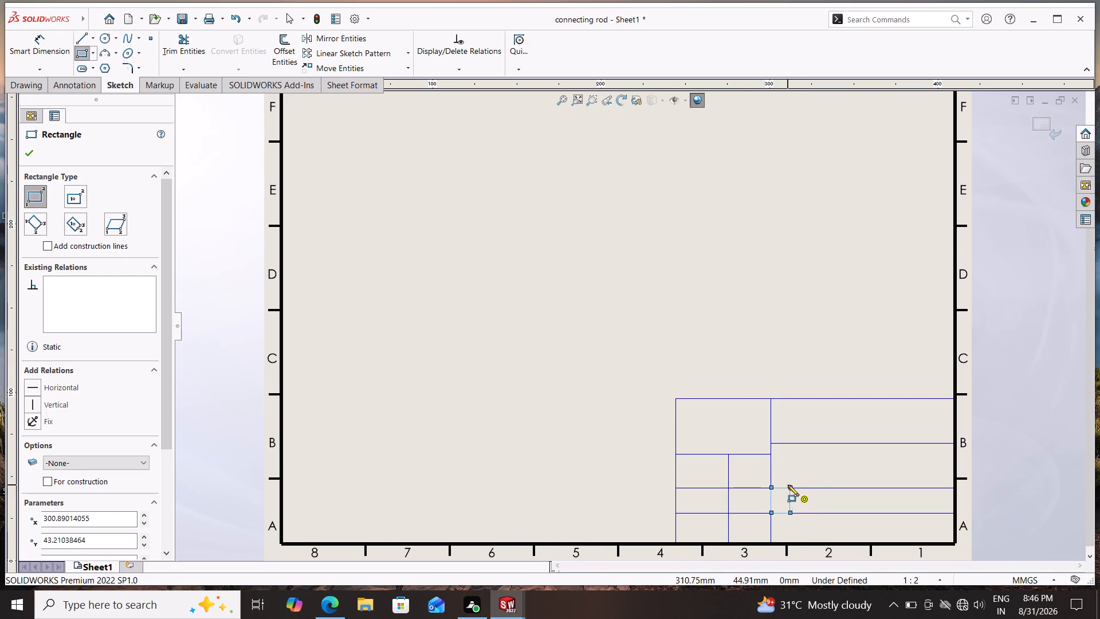
pyautogui.click(788, 485)
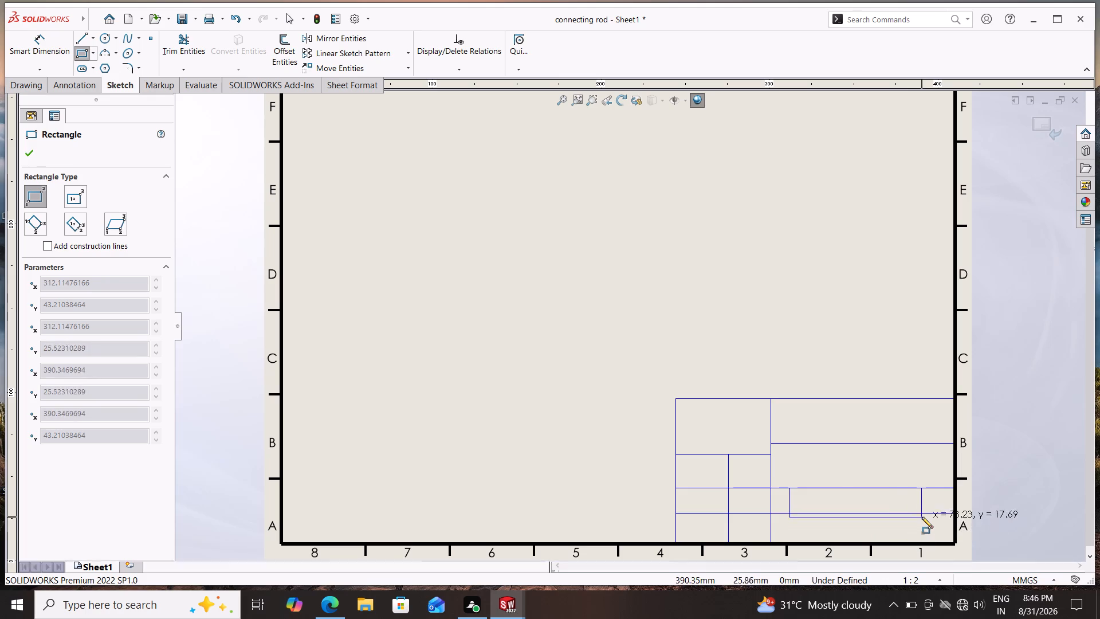
pyautogui.click(922, 510)
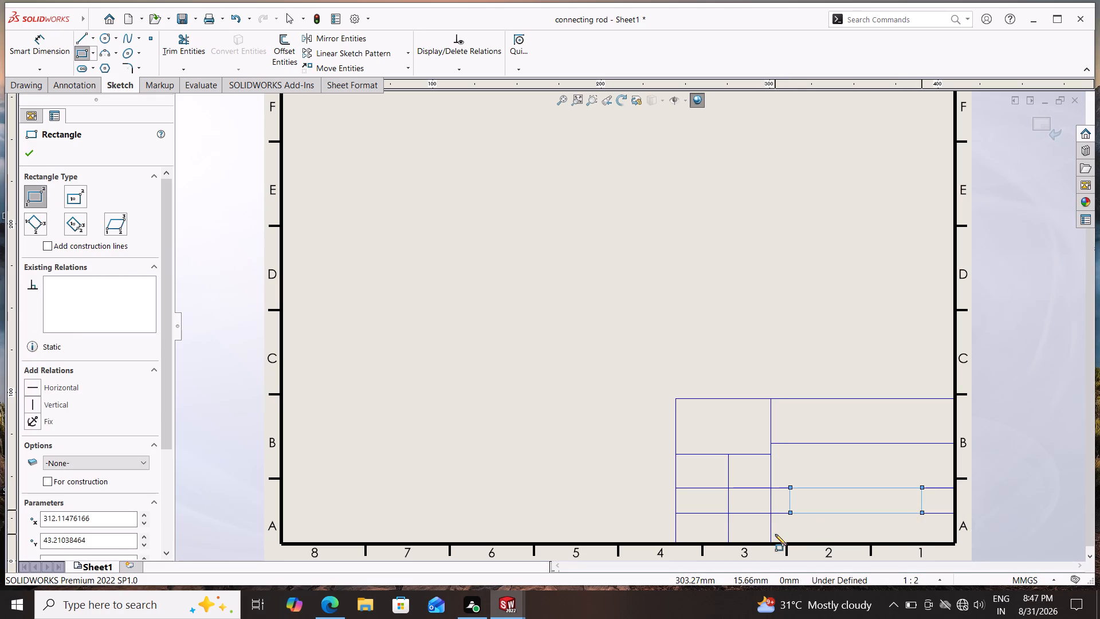
# Divide the right column's bottom row with two adjacent rectangles starting from its left end, the first about 40 mm wide.
pyautogui.click(770, 515)
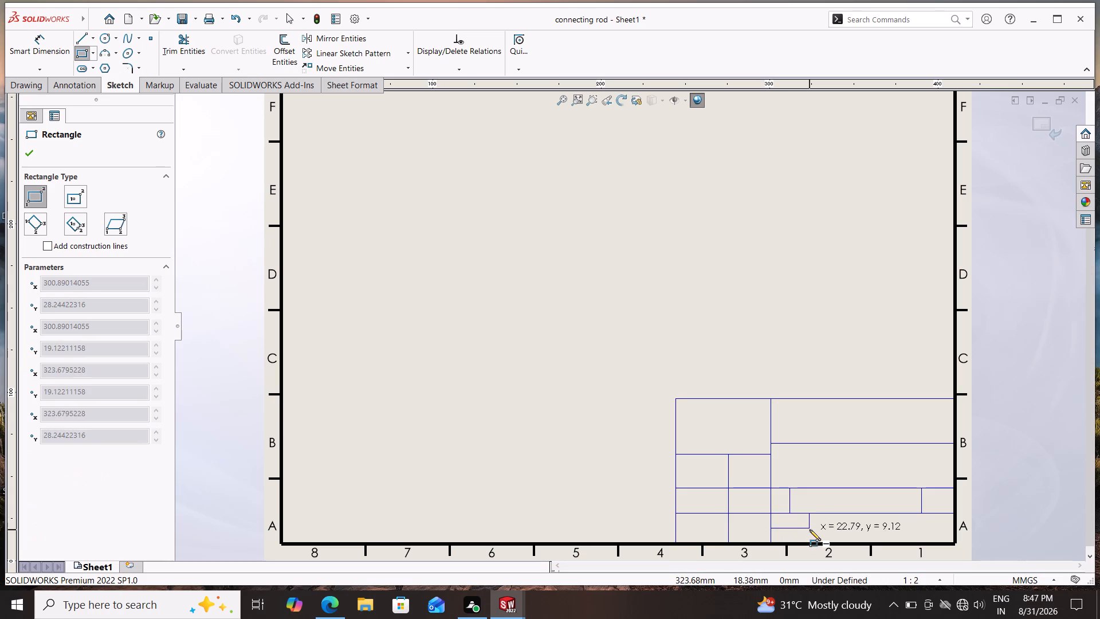
pyautogui.click(838, 544)
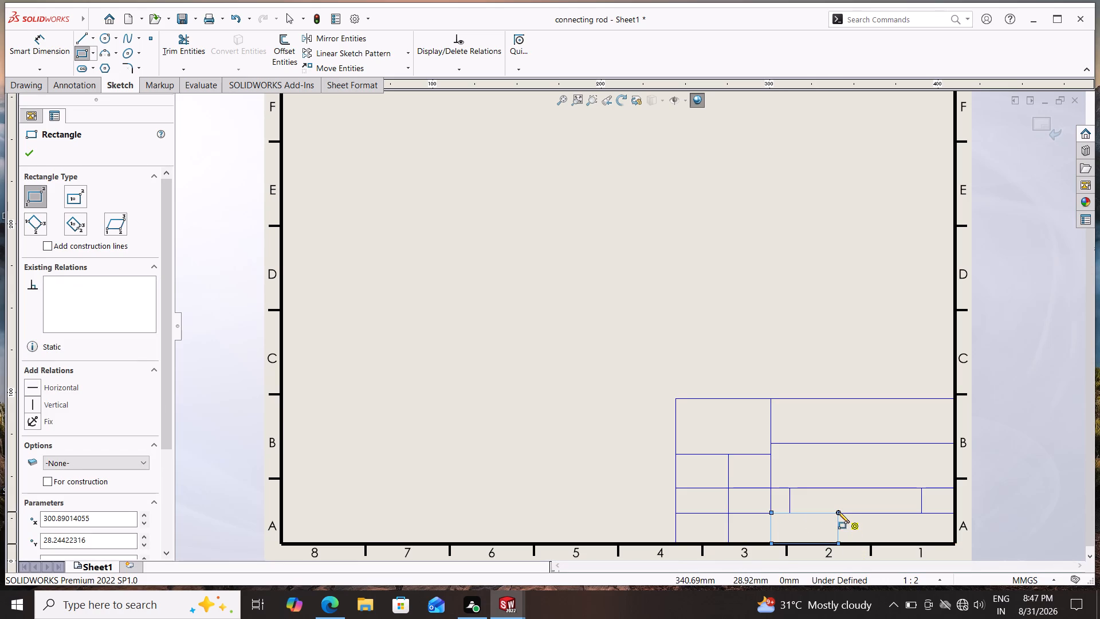
pyautogui.click(838, 512)
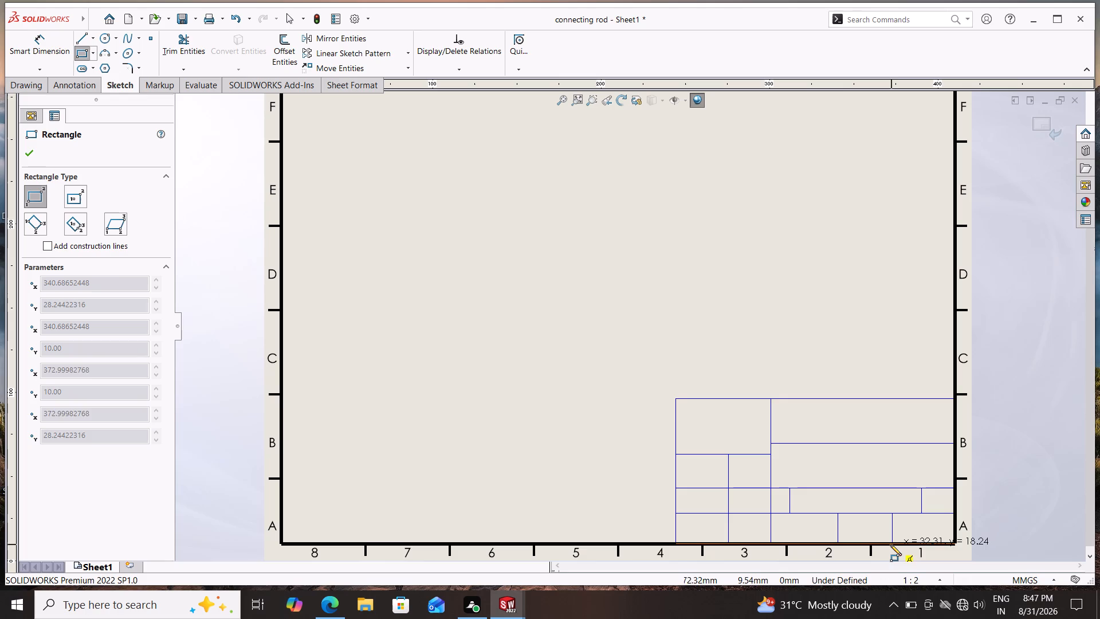
pyautogui.click(889, 544)
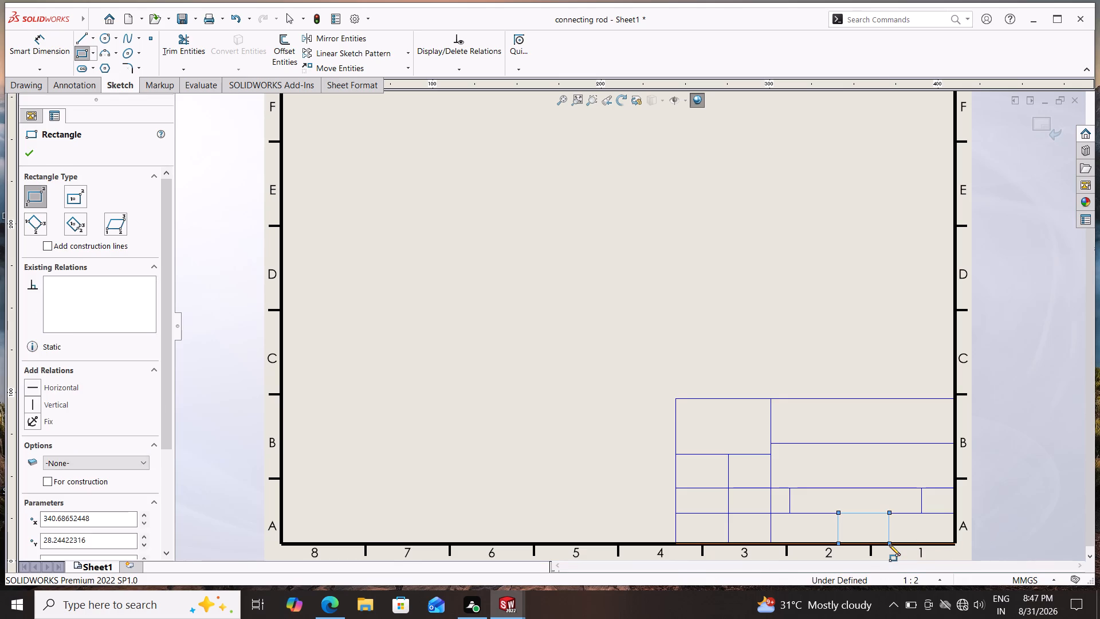
pyautogui.press('Escape')
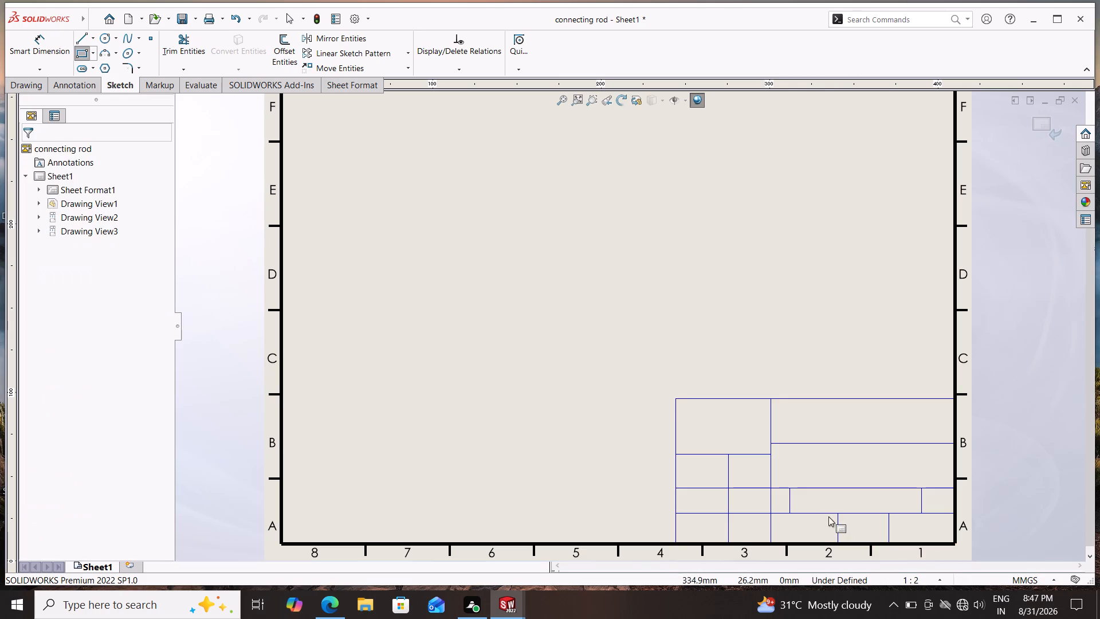
# Move the first vertical divider in the right column's 15 mm row to widen the leftmost cell to about 20 mm.
pyautogui.moveTo(791, 502); pyautogui.dragTo(805, 503)
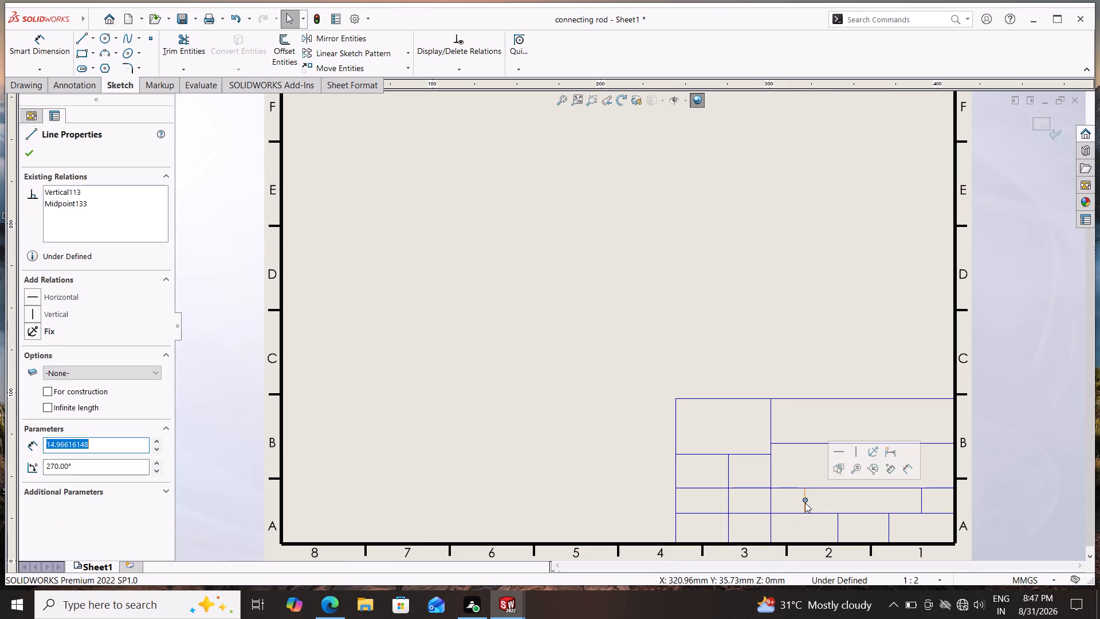
pyautogui.press('Escape')
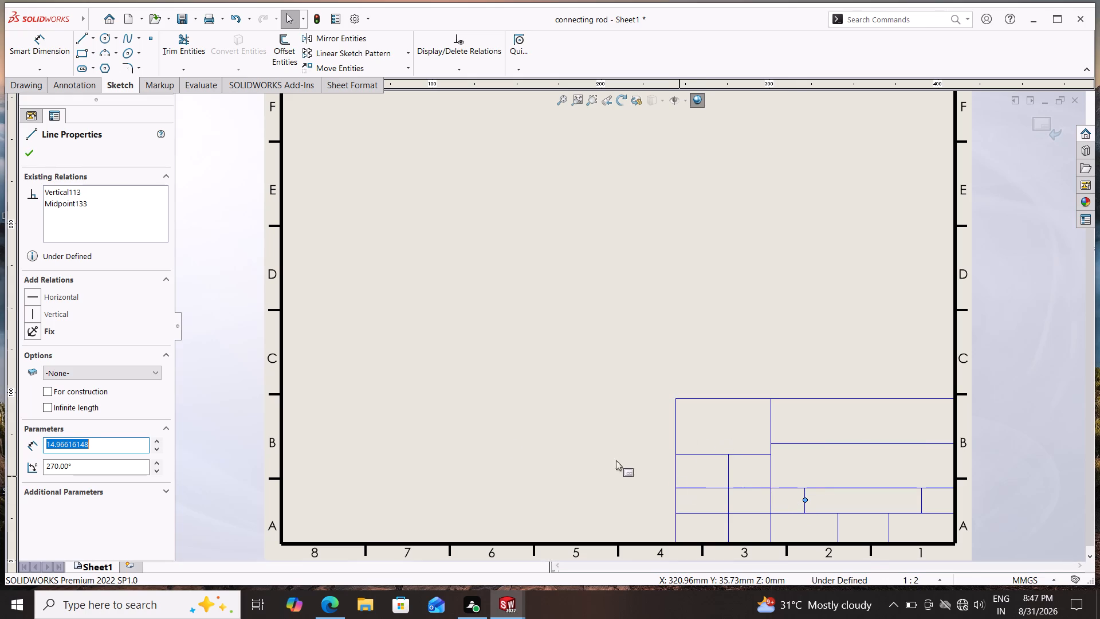
# Add a "Weight" note in the second cell of the right column's bottom row and nudge it into position.
pyautogui.click(56, 86)
pyautogui.click(182, 46)
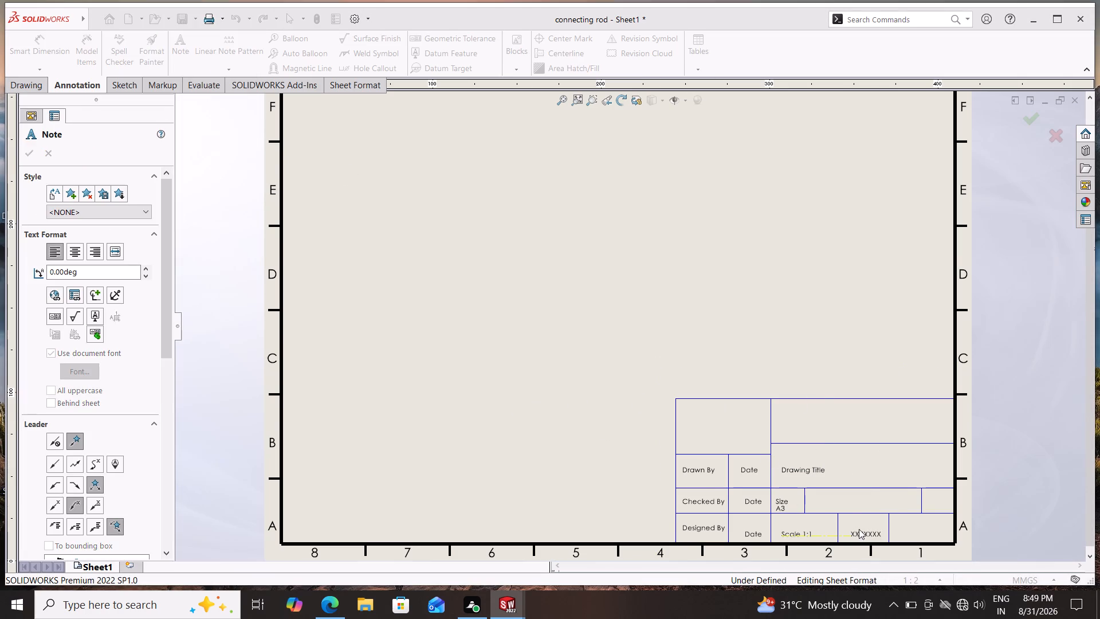
pyautogui.write('We')
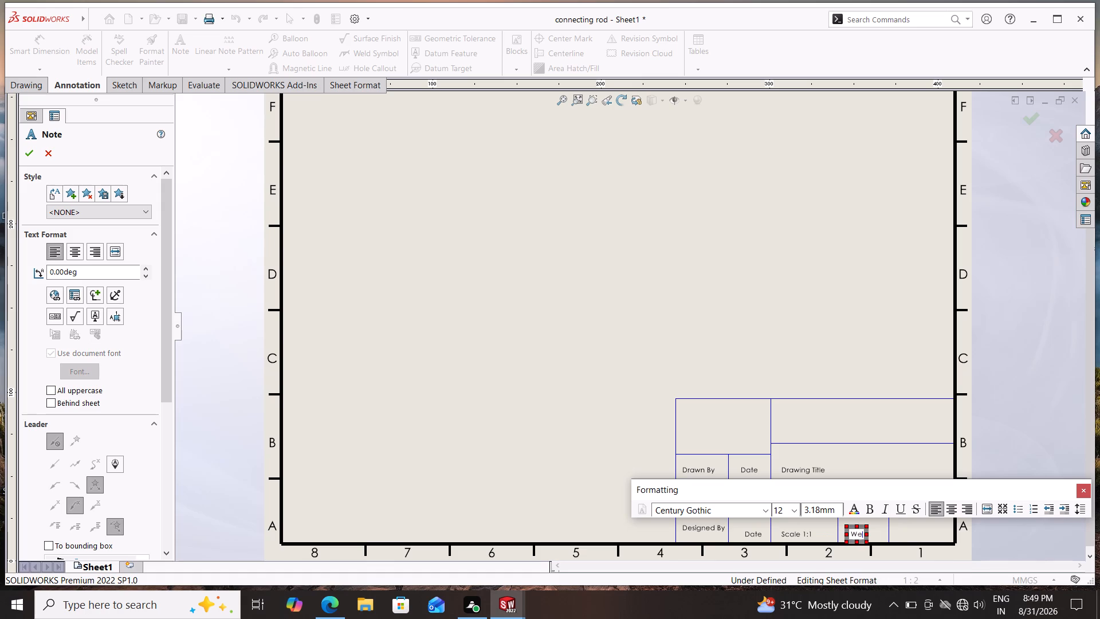
pyautogui.write('ight')
pyautogui.press('Escape')
pyautogui.press('Escape')
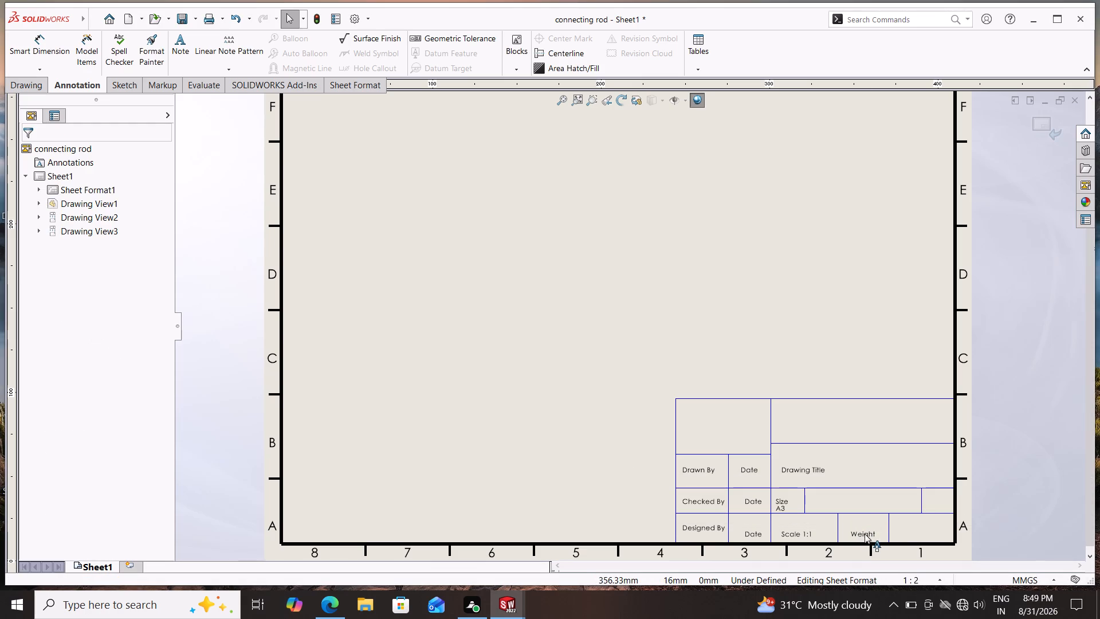
pyautogui.moveTo(866, 532); pyautogui.dragTo(859, 528)
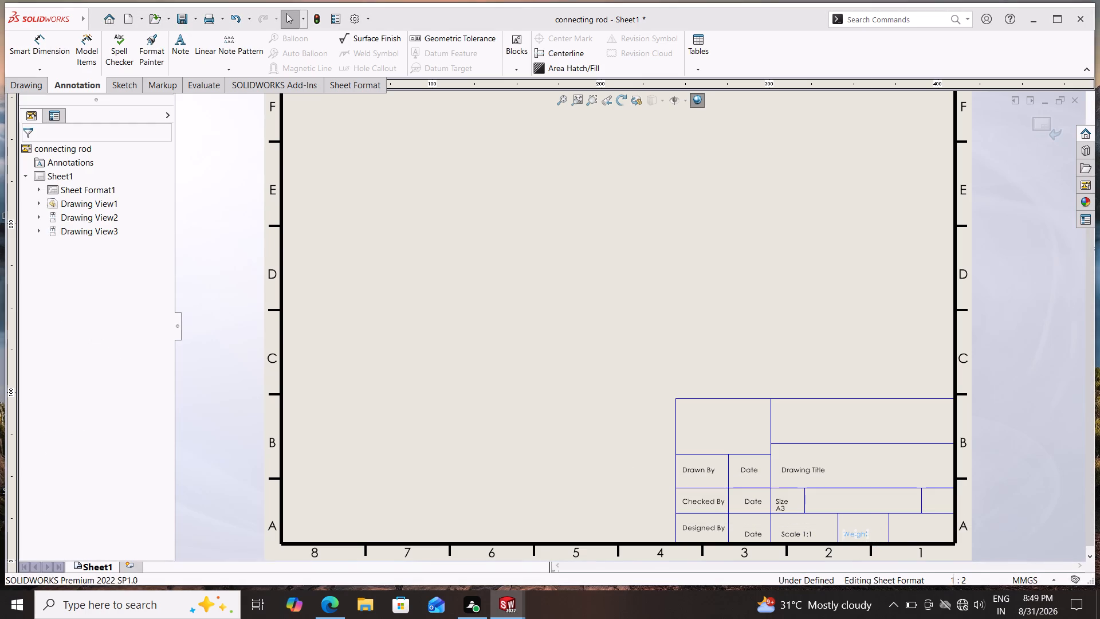
pyautogui.press('Escape')
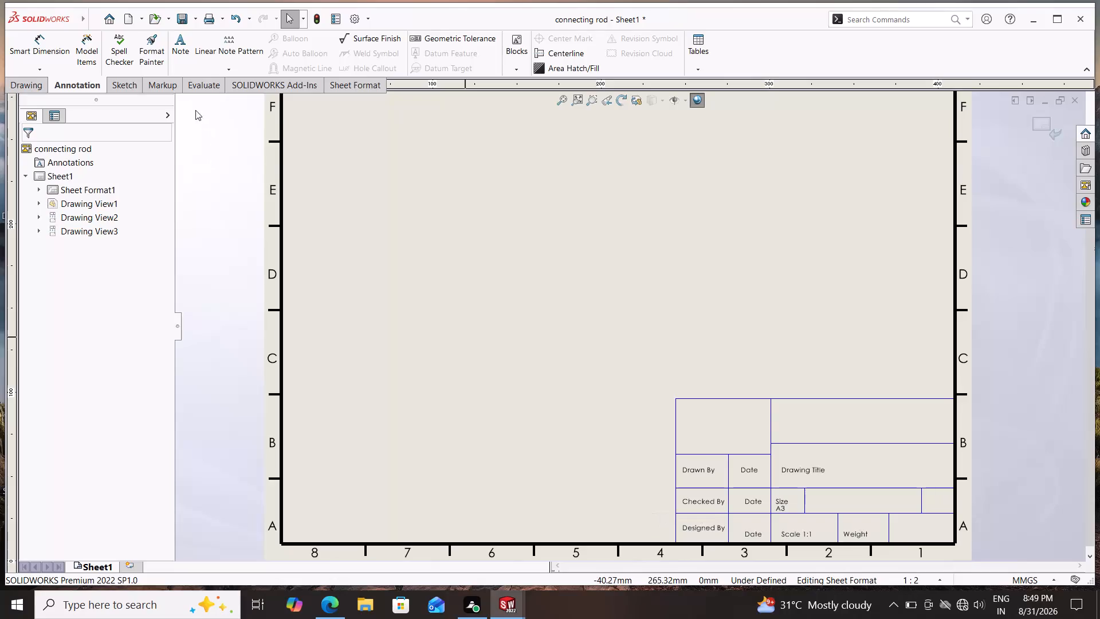
# Add a "Drawing Number" note in the wide cell beside the Size A3 cell and centre it vertically within the row.
pyautogui.click(179, 44)
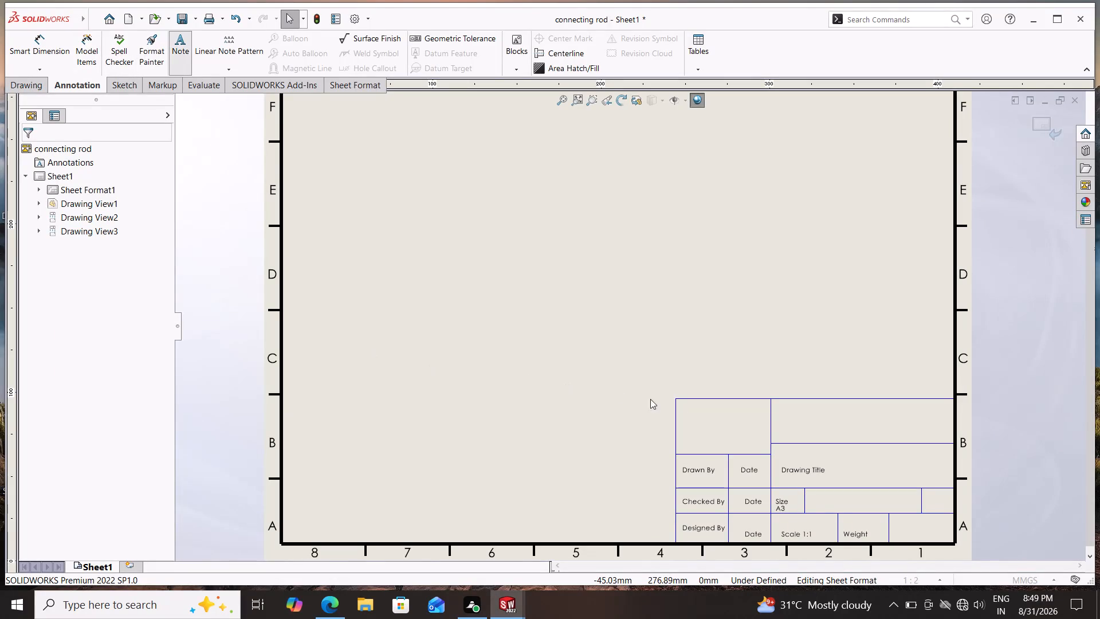
pyautogui.click(814, 504)
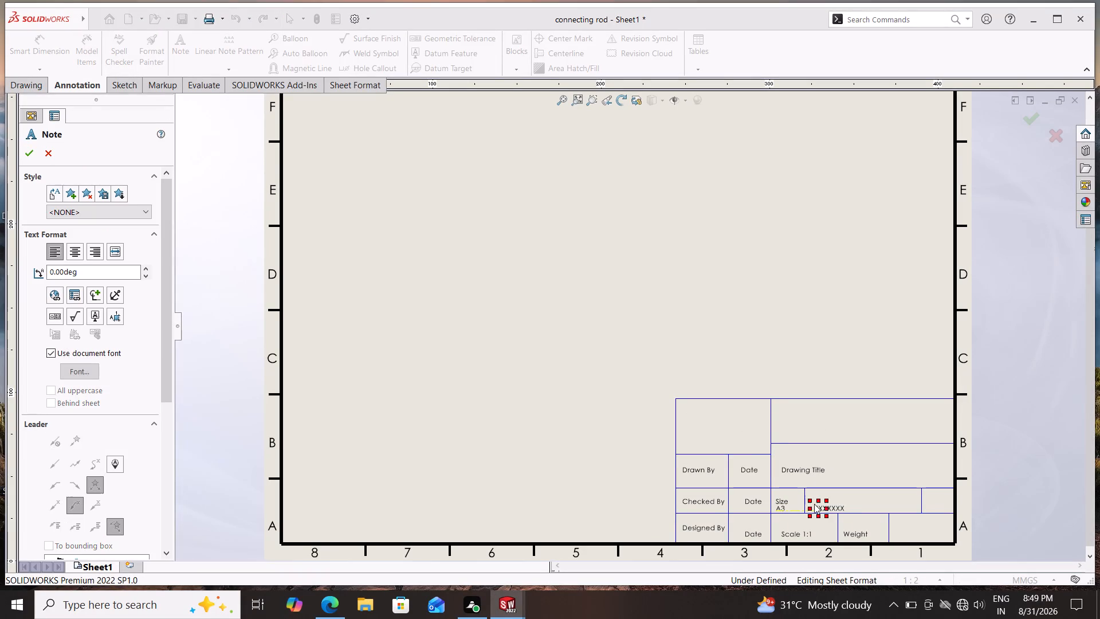
pyautogui.write('Dra')
pyautogui.press('w')
pyautogui.write('ing')
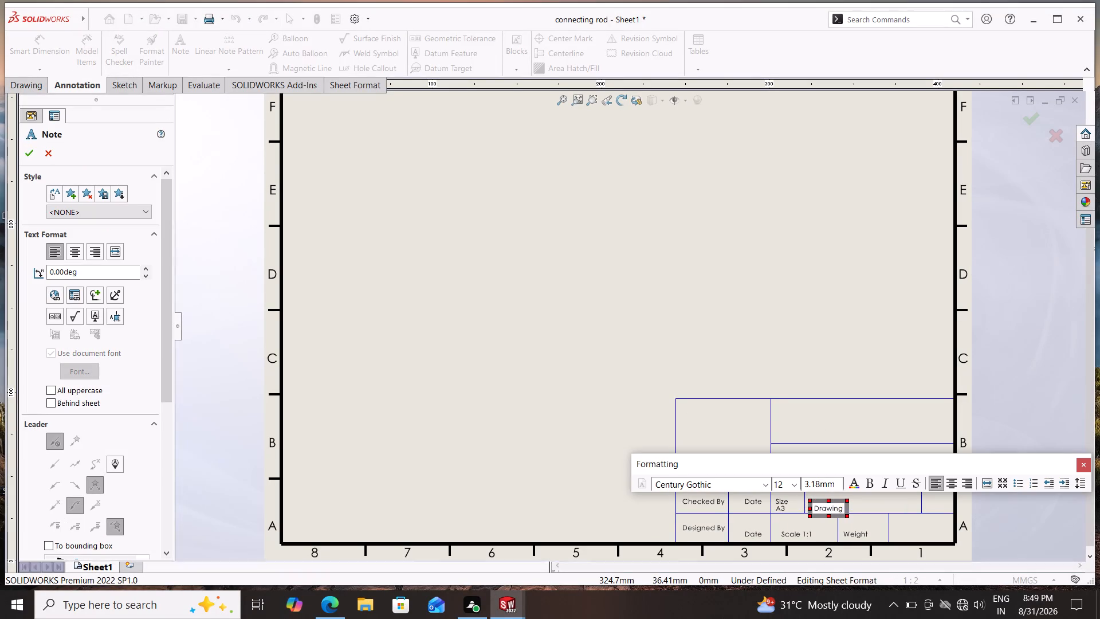
pyautogui.press('space')
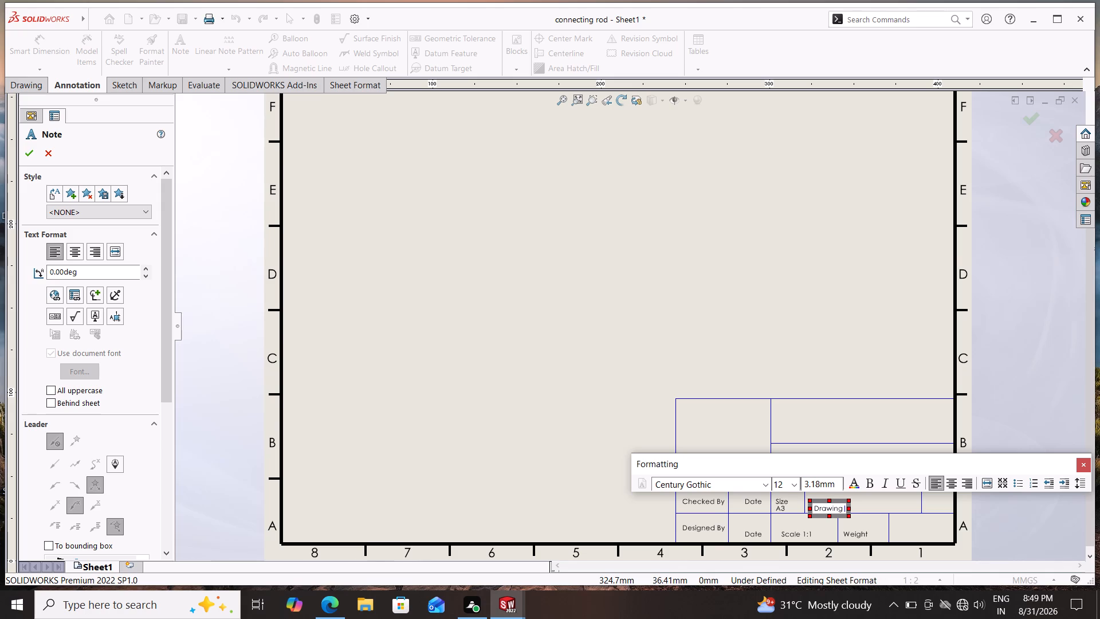
pyautogui.hotkey('shift', 'n')
pyautogui.write('umb')
pyautogui.write('er')
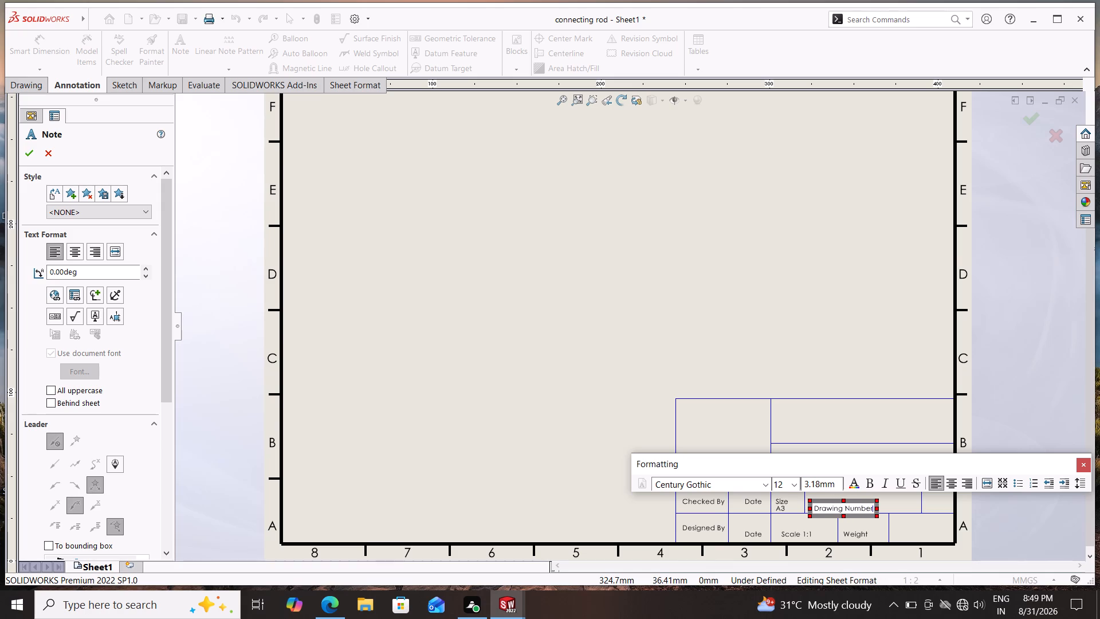
pyautogui.press('Escape')
pyautogui.press('Escape')
pyautogui.moveTo(866, 505); pyautogui.dragTo(867, 498)
pyautogui.press('Escape')
pyautogui.press('Escape')
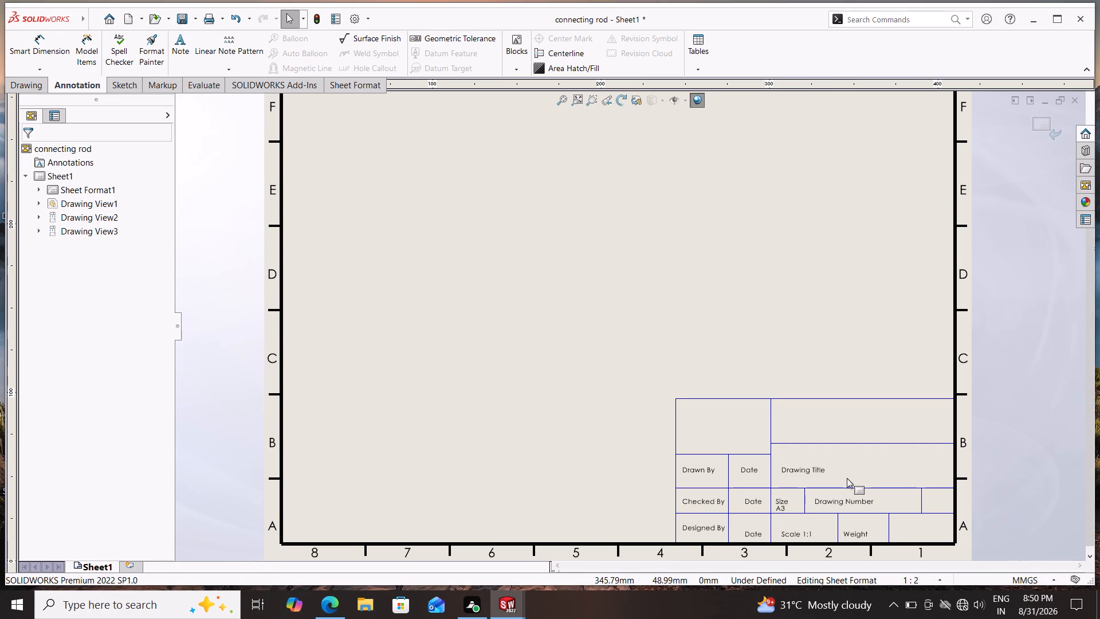
# Add a "Rev" note in the last cell of the Drawing Number row.
pyautogui.click(184, 46)
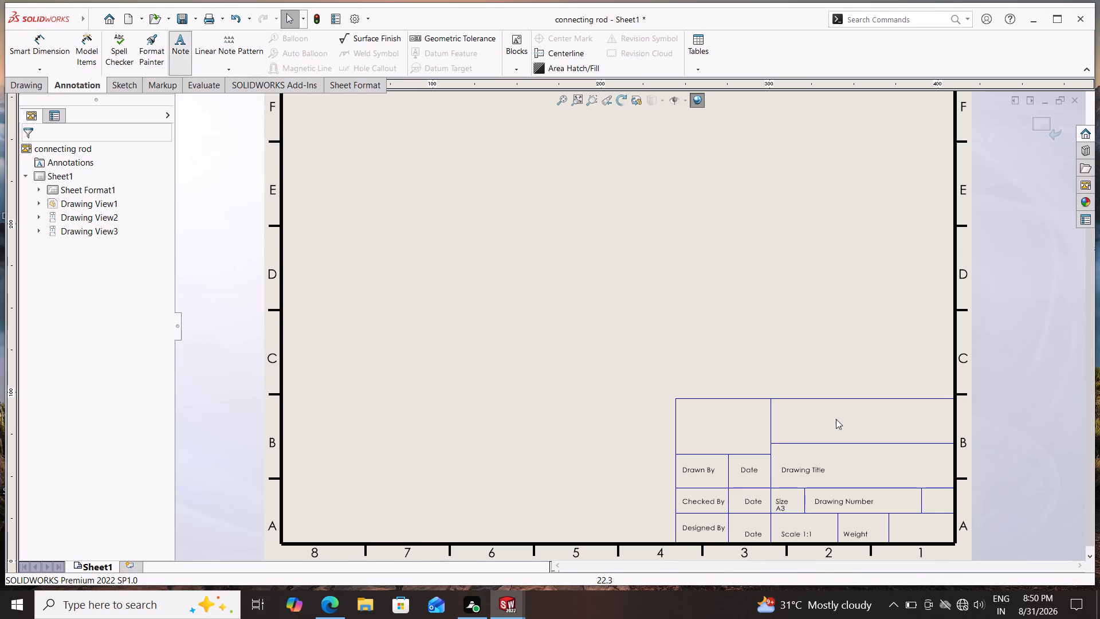
pyautogui.click(930, 500)
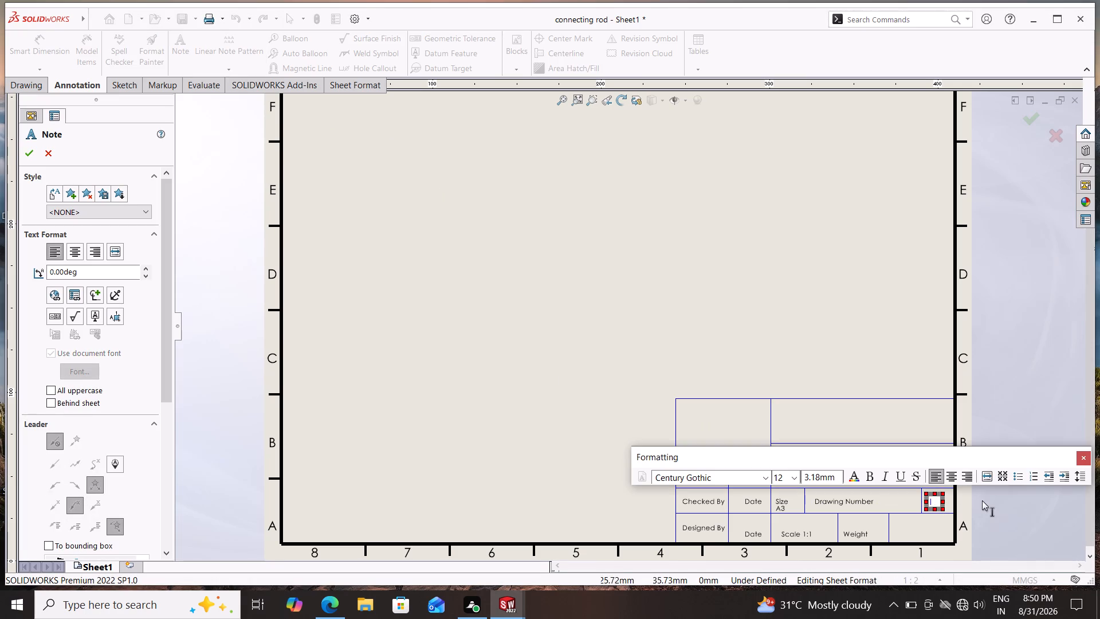
pyautogui.write('Rev')
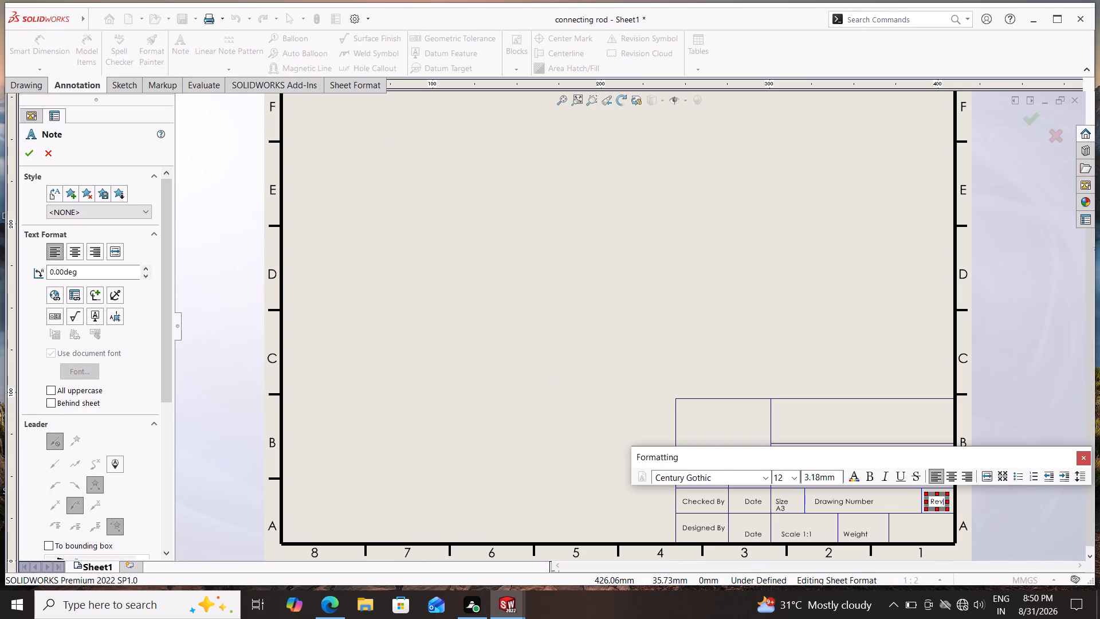
pyautogui.press('Escape')
pyautogui.press('Escape')
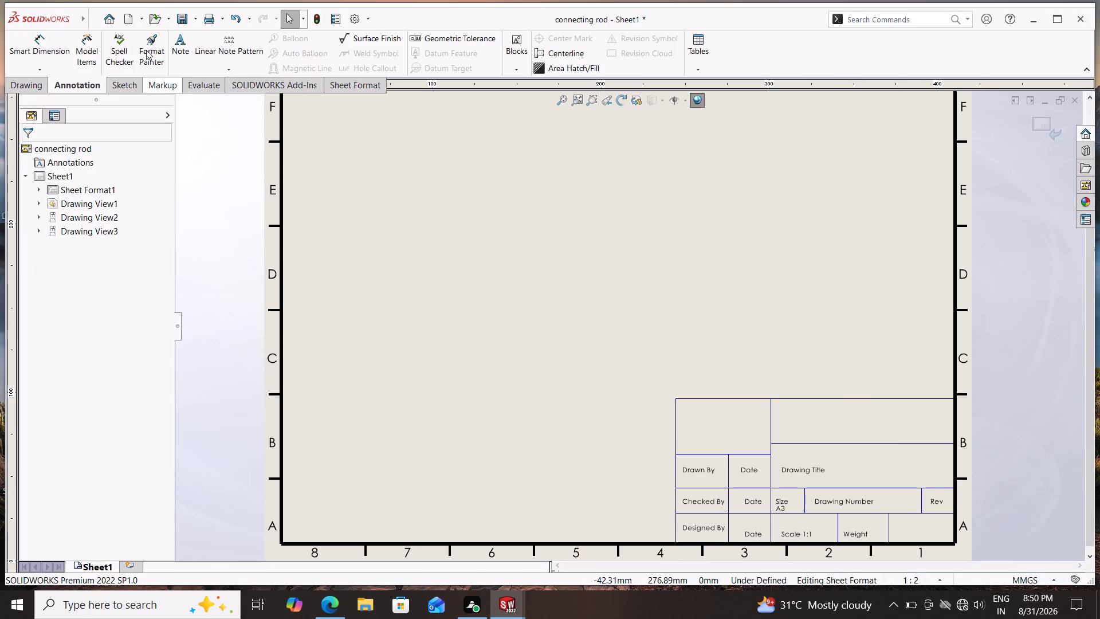
# Add a "Sheet 1/1" note in the last cell of the title block's bottom row.
pyautogui.click(180, 43)
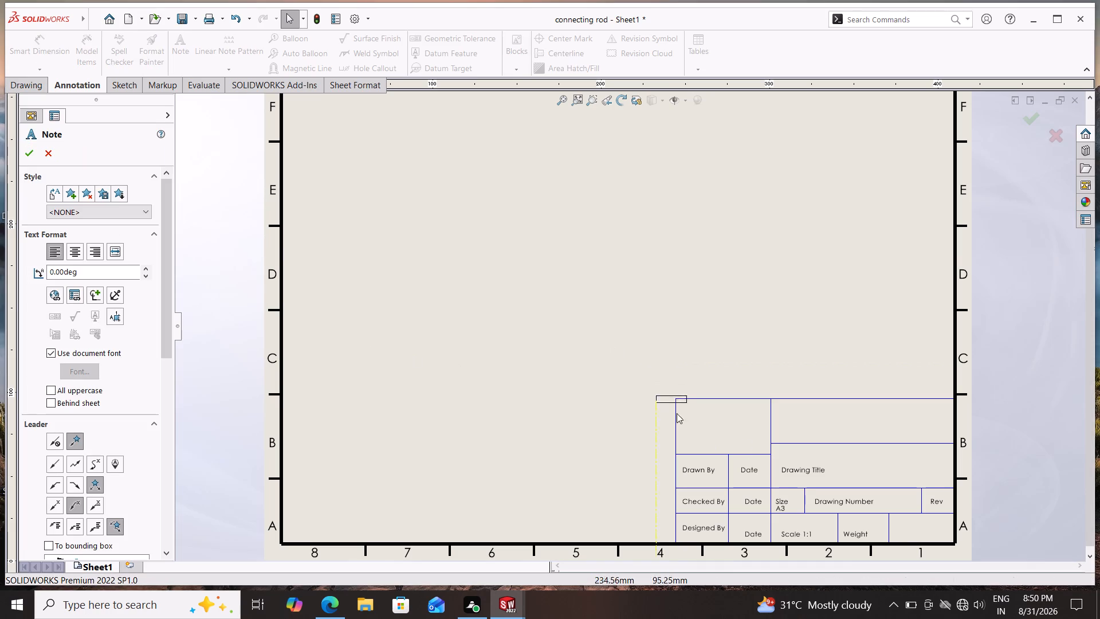
pyautogui.click(902, 525)
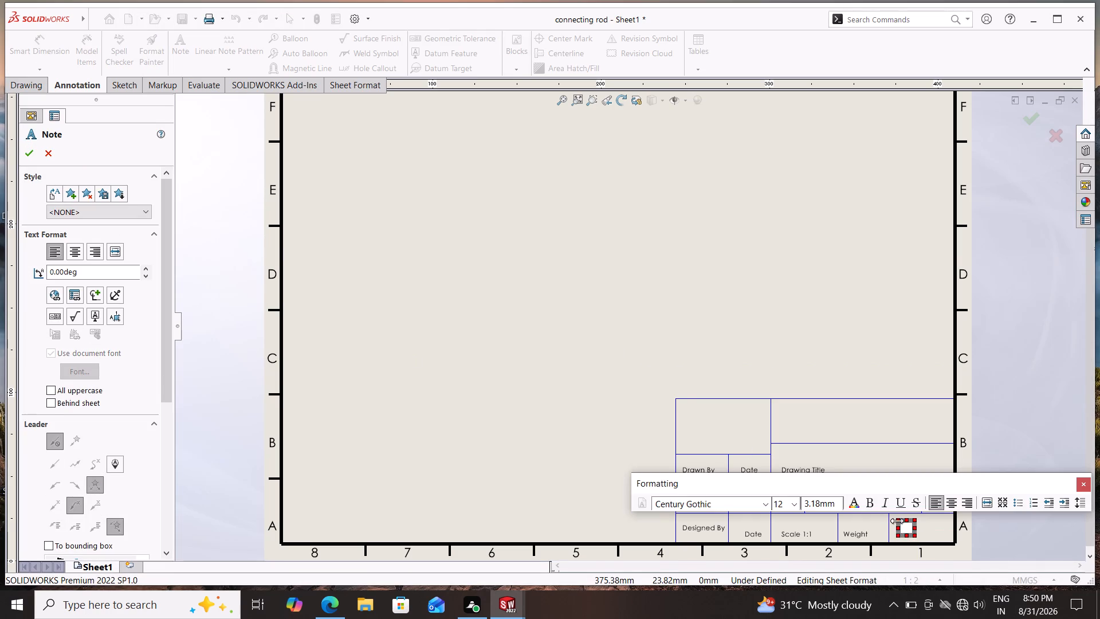
pyautogui.hotkey('shift', 's')
pyautogui.press('h')
pyautogui.write('eet')
pyautogui.press('space')
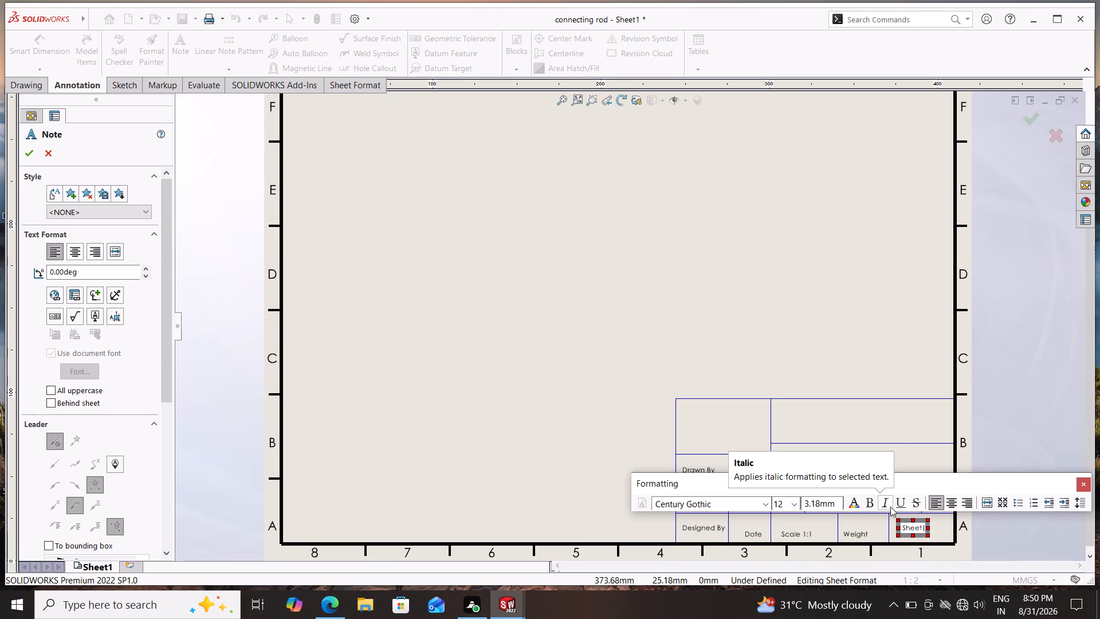
pyautogui.press('1')
pyautogui.write('/1')
pyautogui.press('Escape')
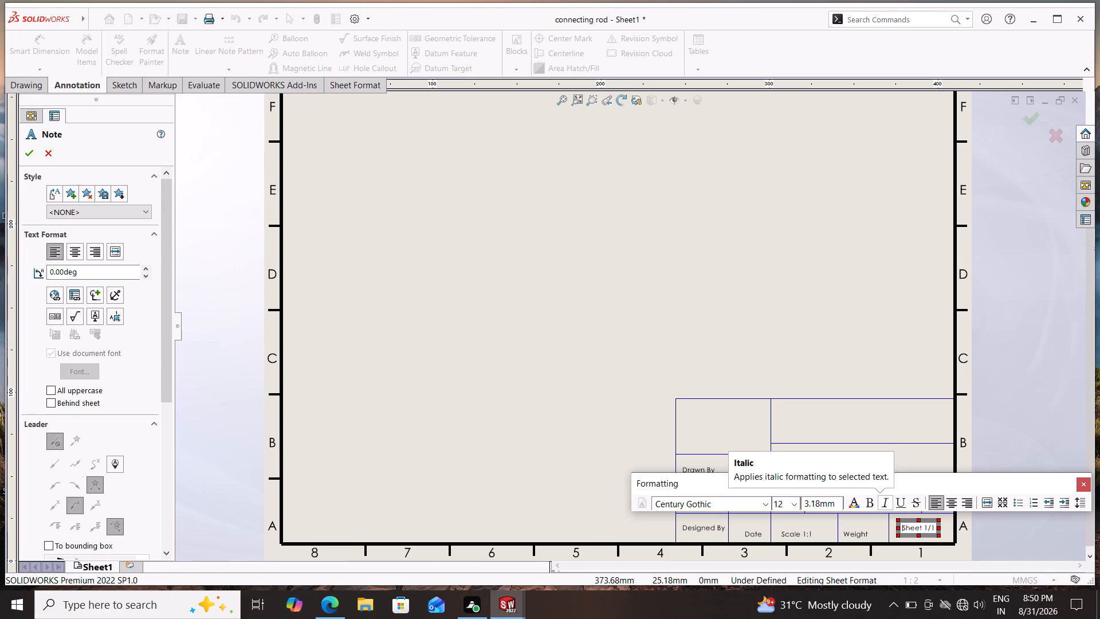
pyautogui.press('Escape')
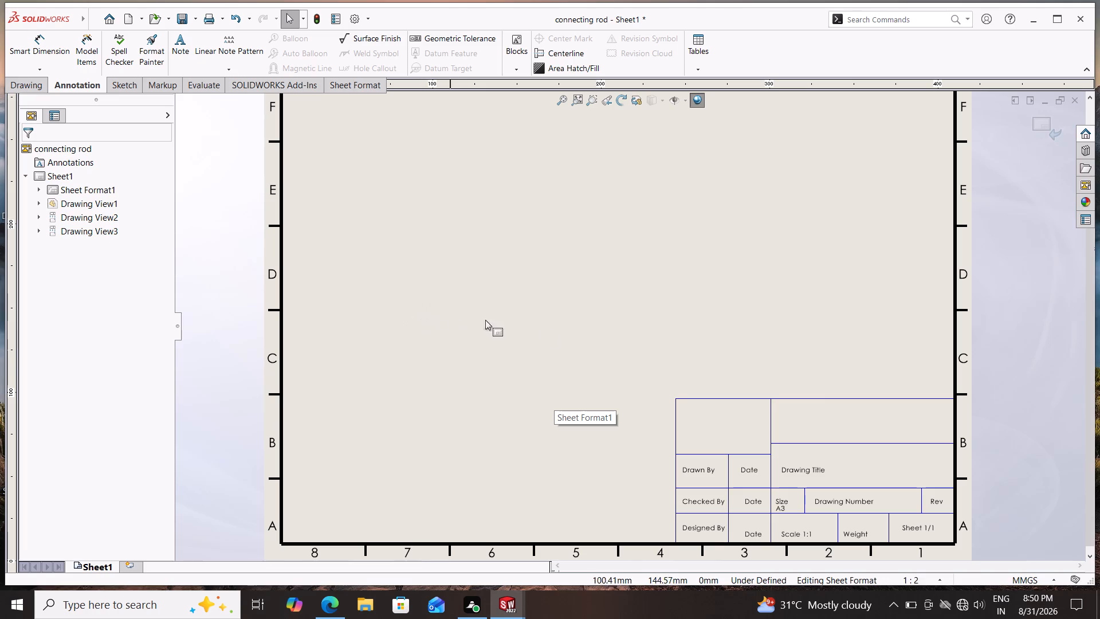
# Append "connecting rod" to the "Drawing Title" note in the title block.
pyautogui.doubleClick(828, 467)
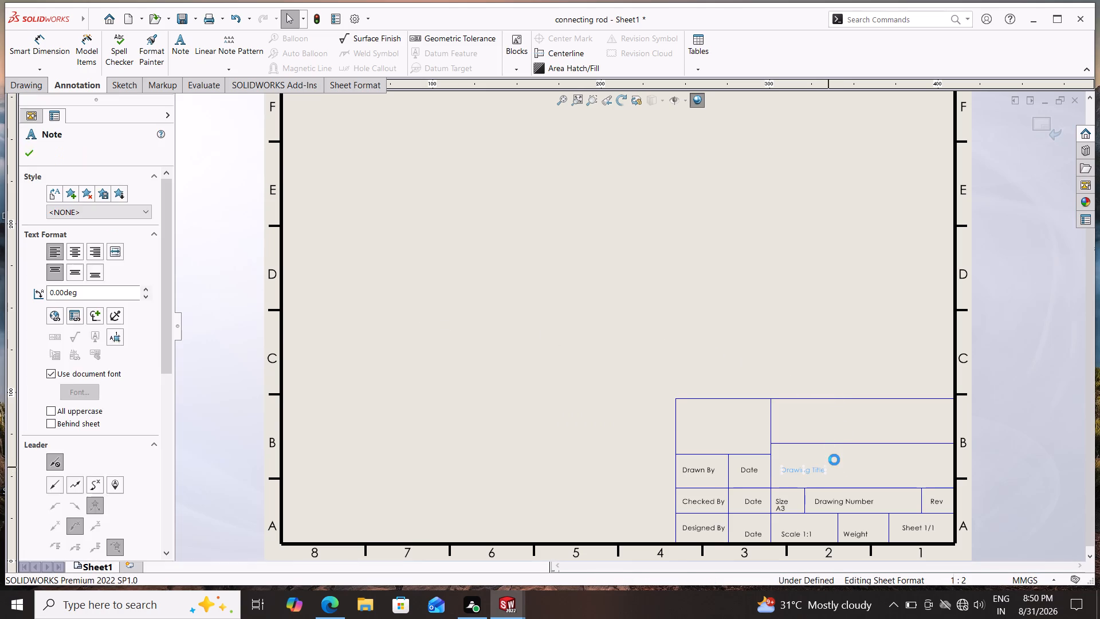
pyautogui.press('Right')
pyautogui.press('space')
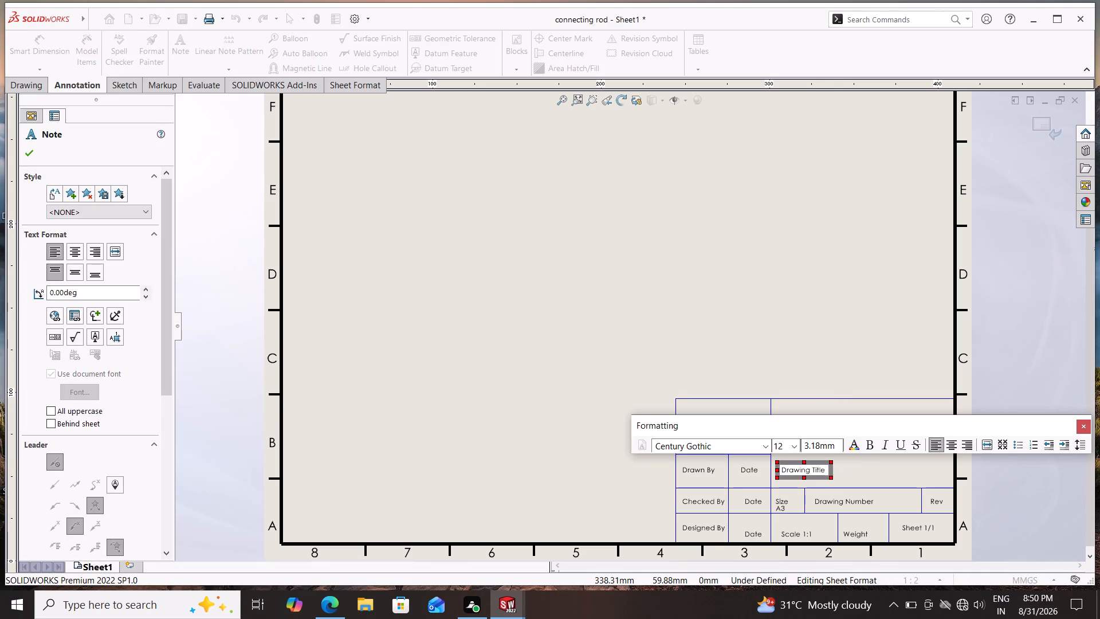
pyautogui.press('space')
pyautogui.write('connecting')
pyautogui.press('space')
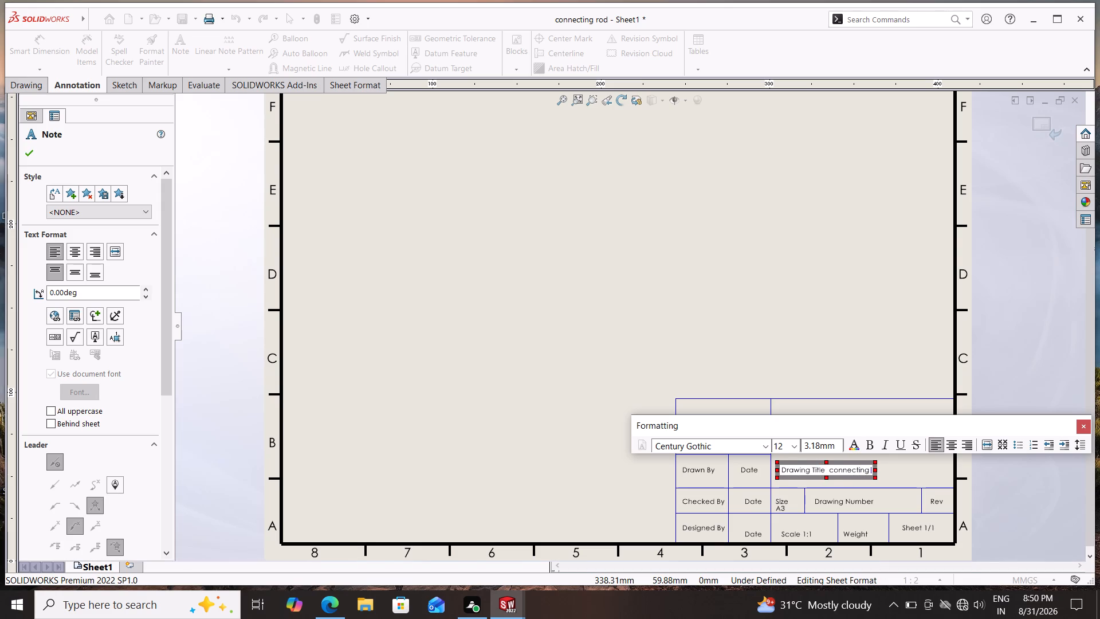
pyautogui.write('rod')
pyautogui.press('Escape')
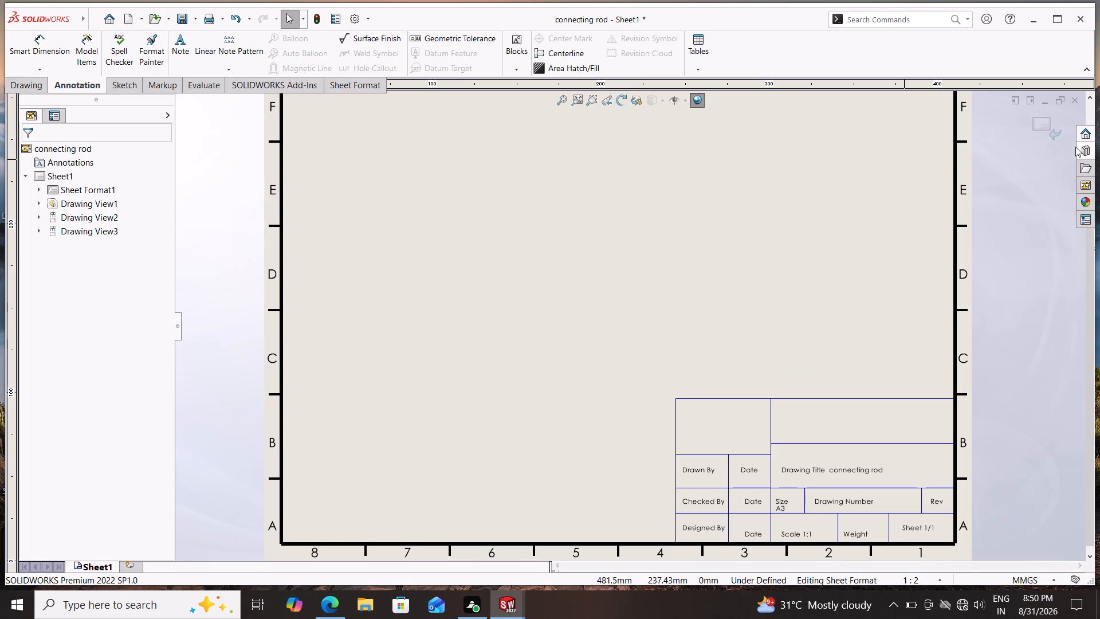
# Exit sheet format editing and return to the drawing sheet.
pyautogui.click(1044, 117)
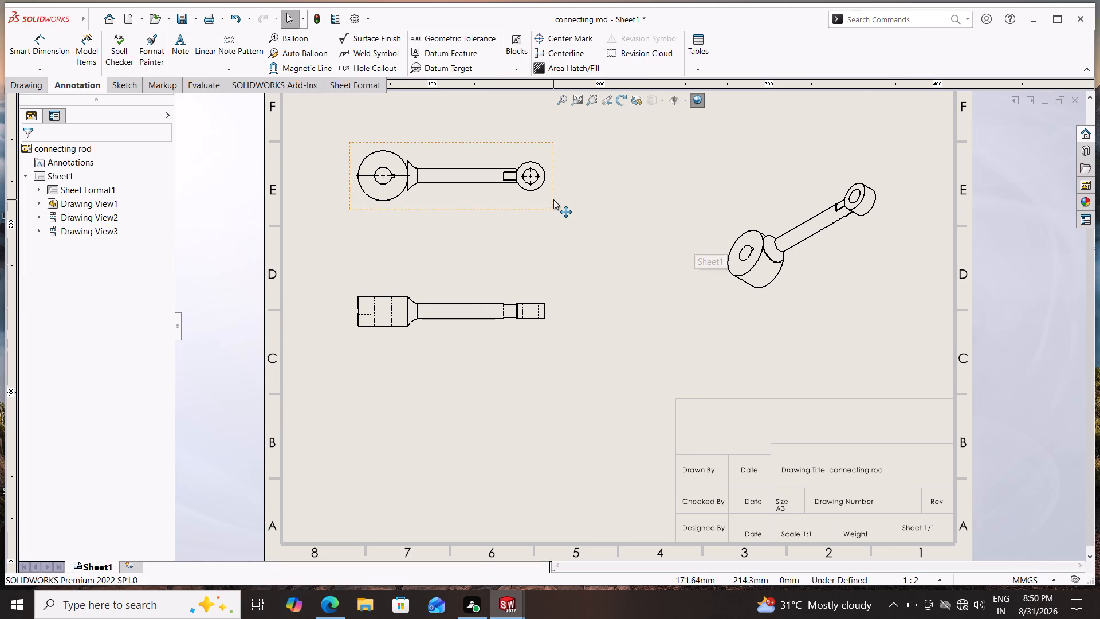
# Examine the connecting rod's drawing views and their layout relative to the title block.
pyautogui.scroll(1, 553, 199)
pyautogui.scroll(-6, 553, 199)
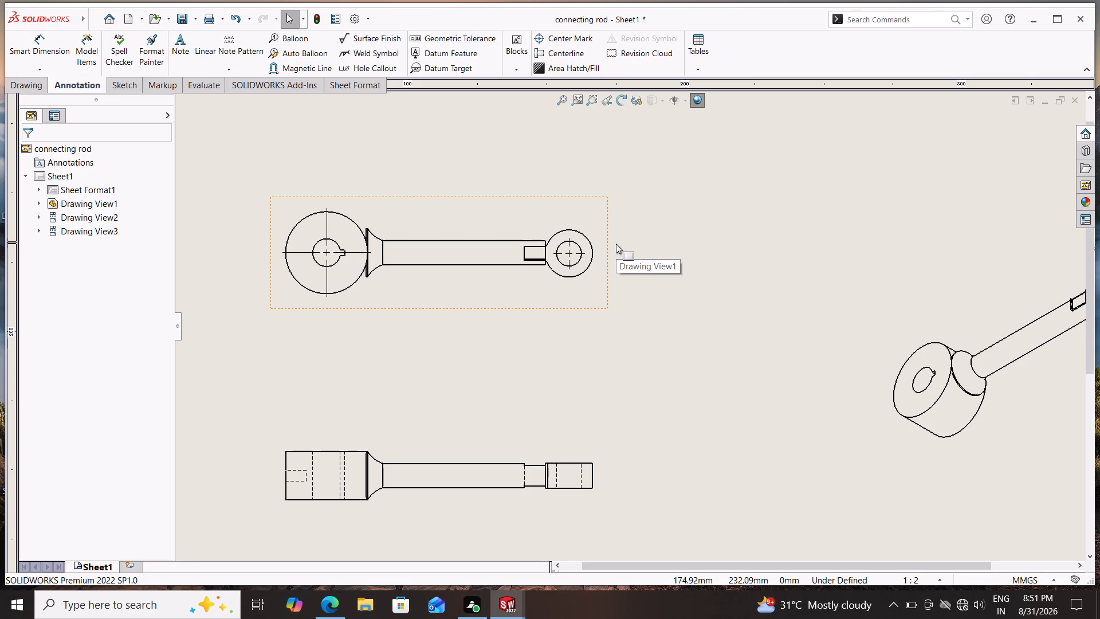
pyautogui.scroll(1, 628, 335)
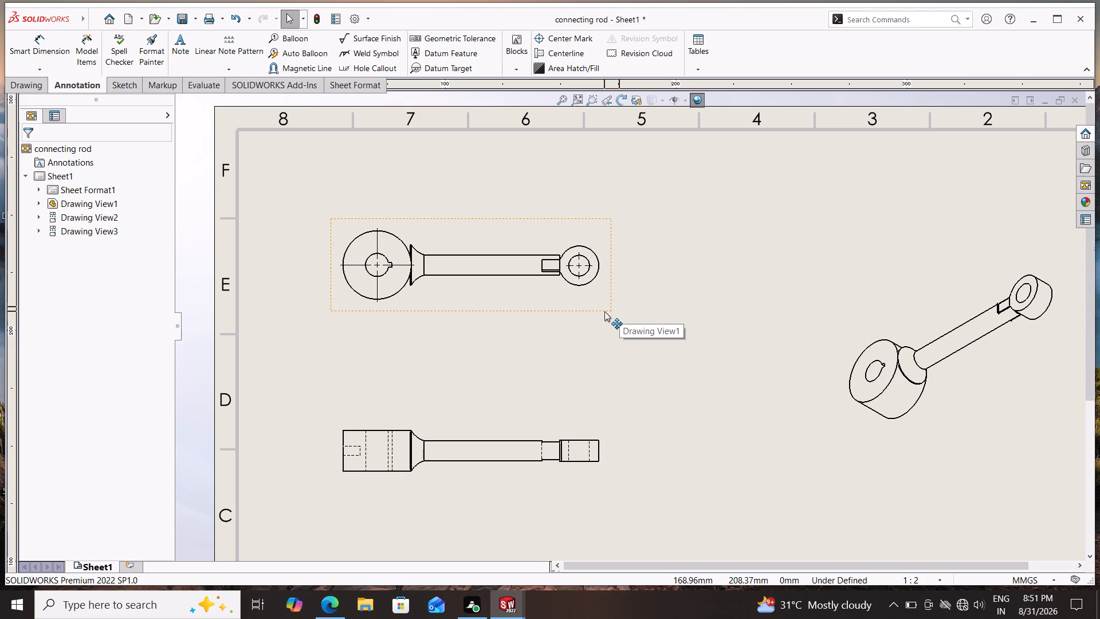
pyautogui.scroll(3, 664, 324)
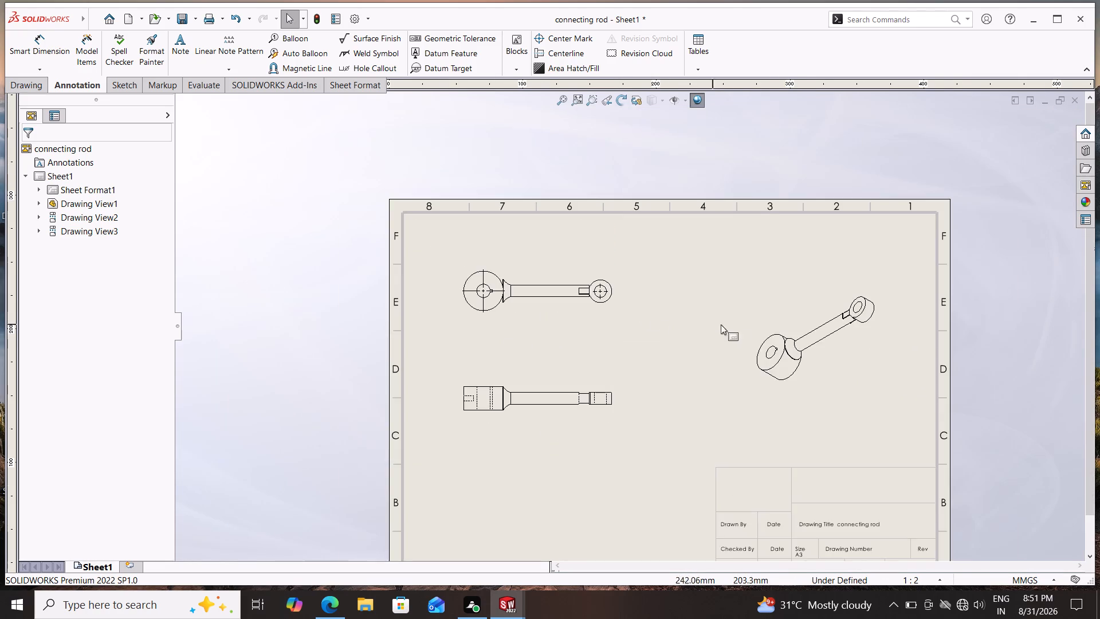
pyautogui.scroll(-2, 731, 324)
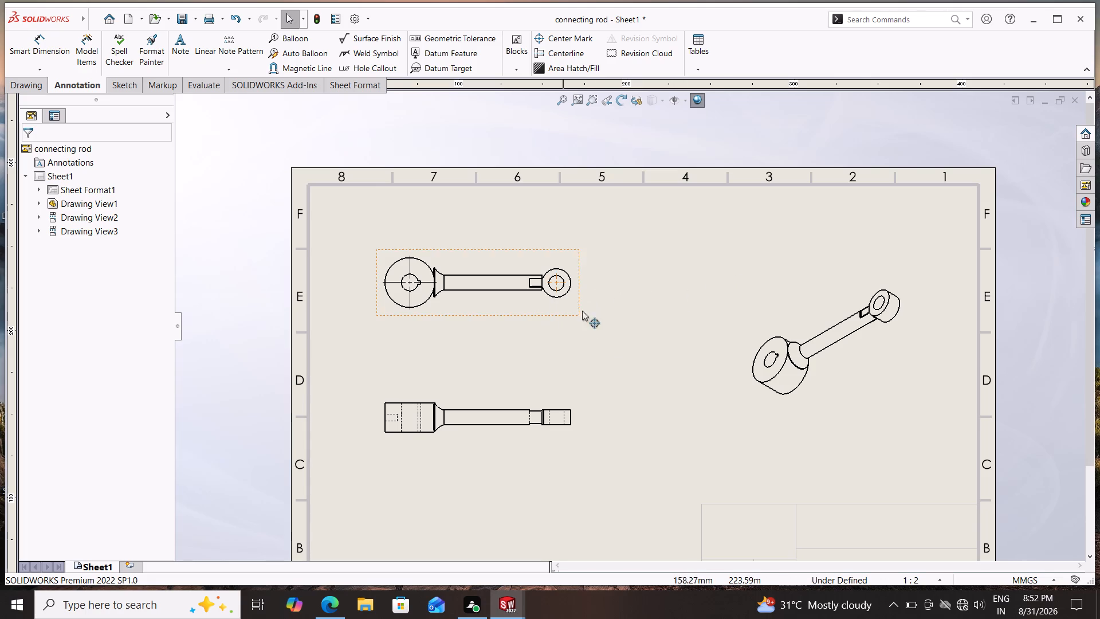
pyautogui.scroll(2, 608, 362)
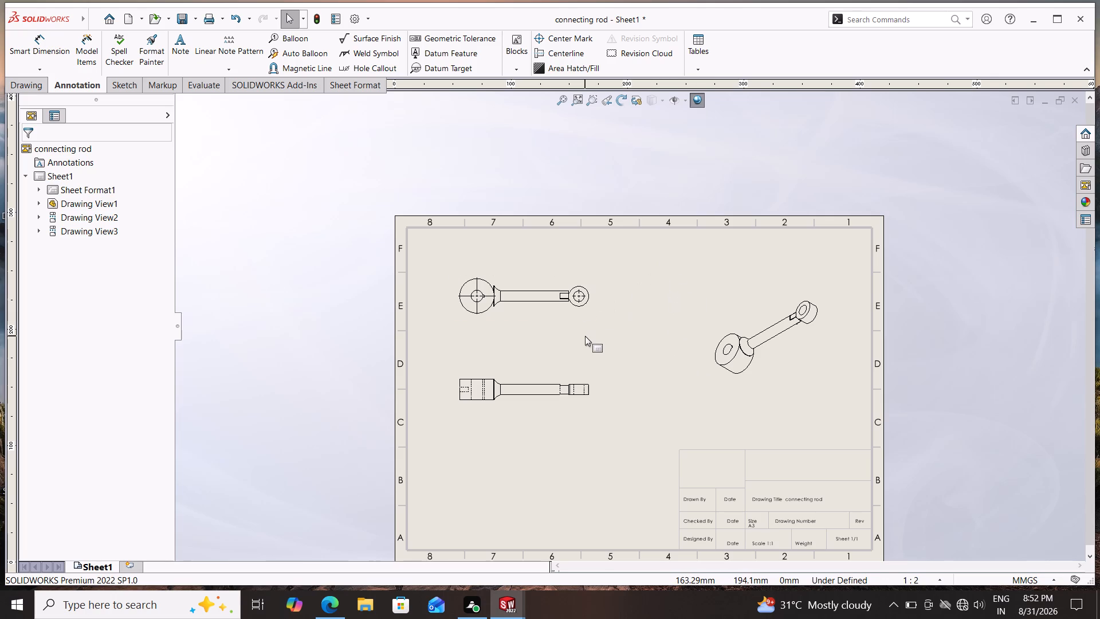
pyautogui.scroll(-1, 599, 375)
pyautogui.scroll(1, 599, 375)
pyautogui.scroll(-3, 599, 375)
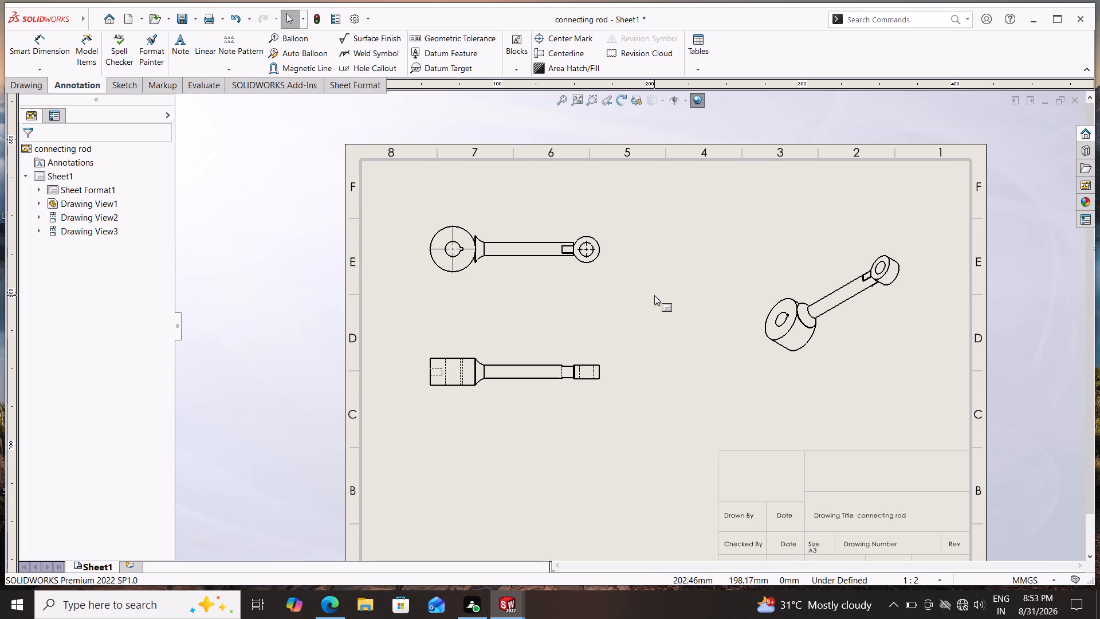
pyautogui.scroll(-1, 598, 316)
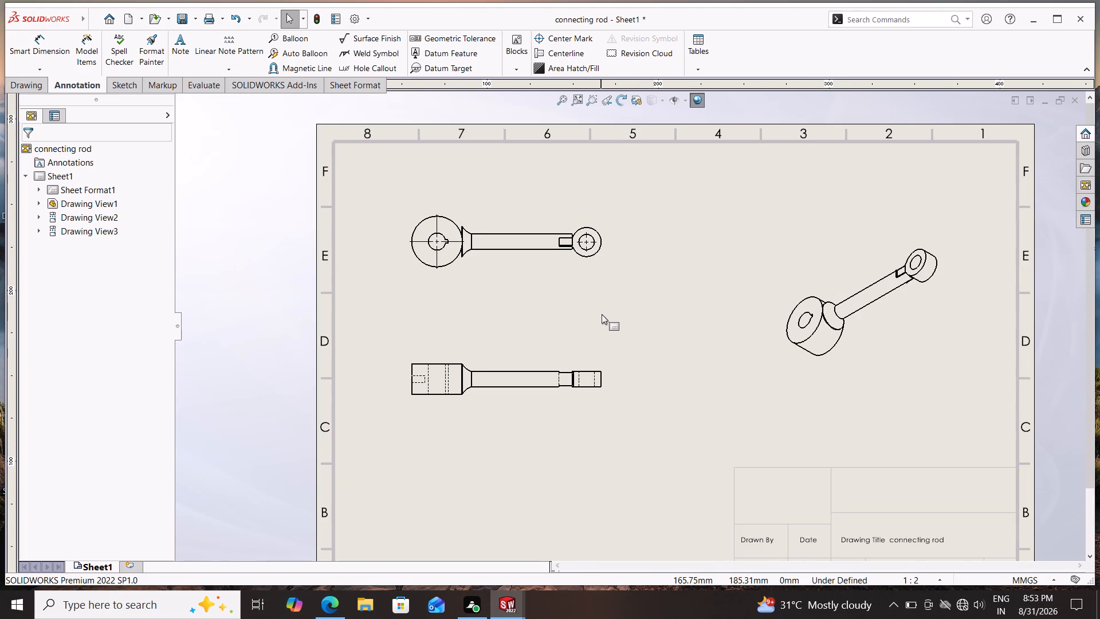
pyautogui.scroll(-2, 607, 239)
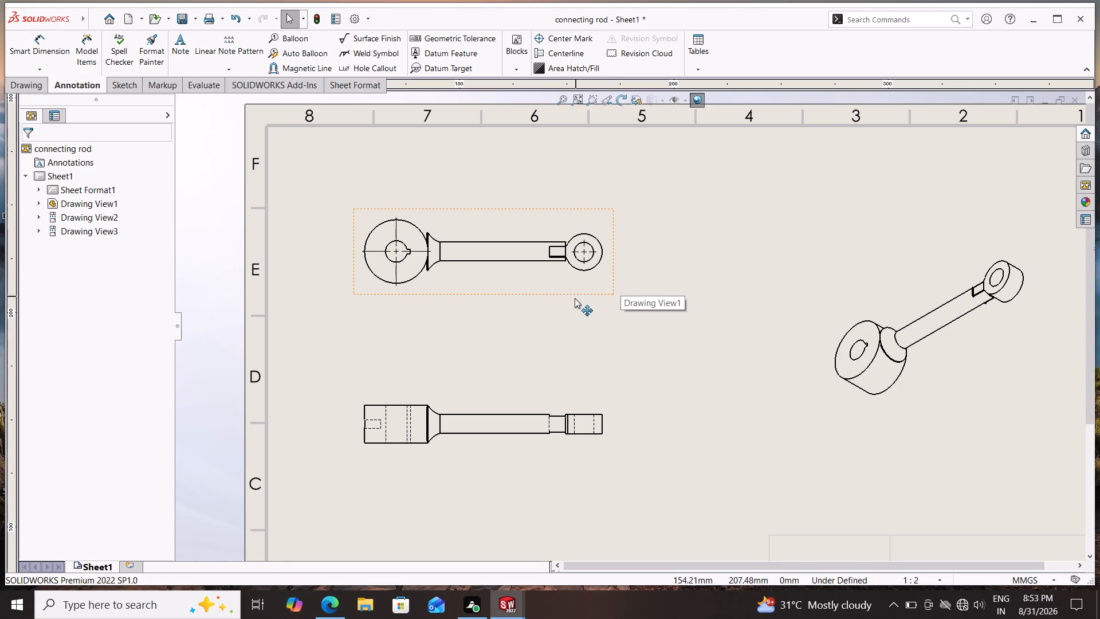
pyautogui.scroll(-2, 635, 283)
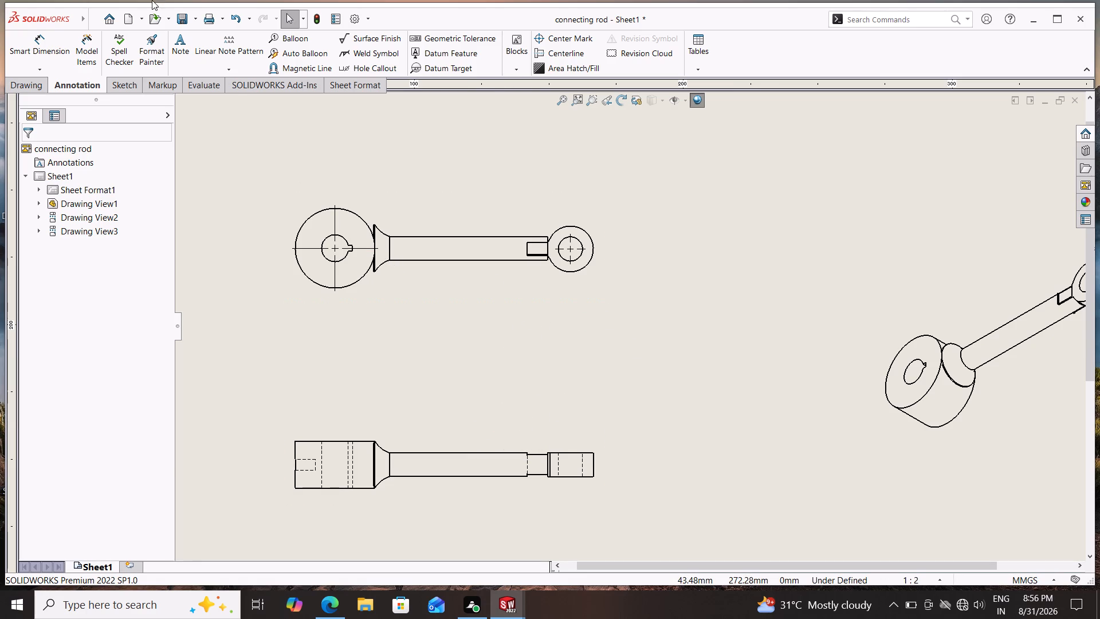
# Save the drawing as "connecting rod" in SOLIDWORKS Drawing format in the Documents folder.
pyautogui.click(193, 15)
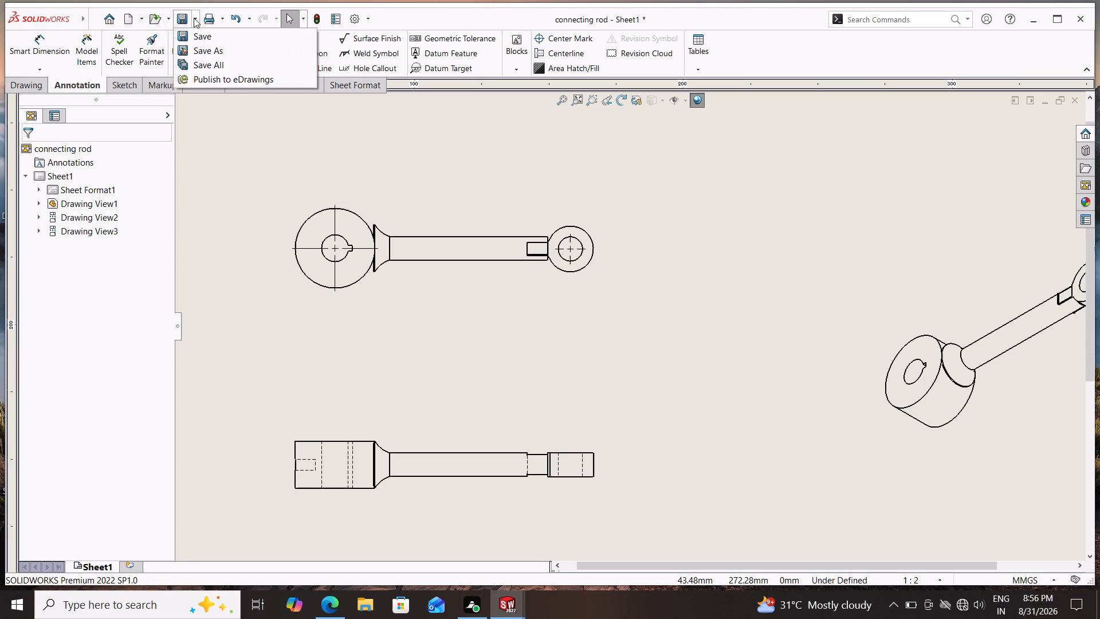
pyautogui.click(197, 39)
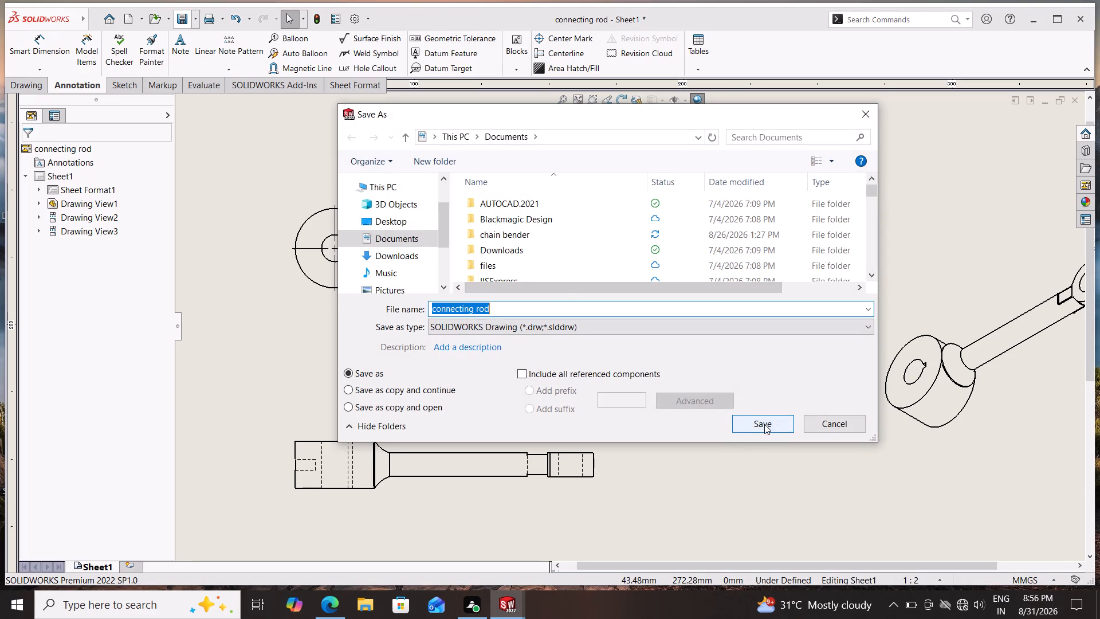
pyautogui.click(764, 424)
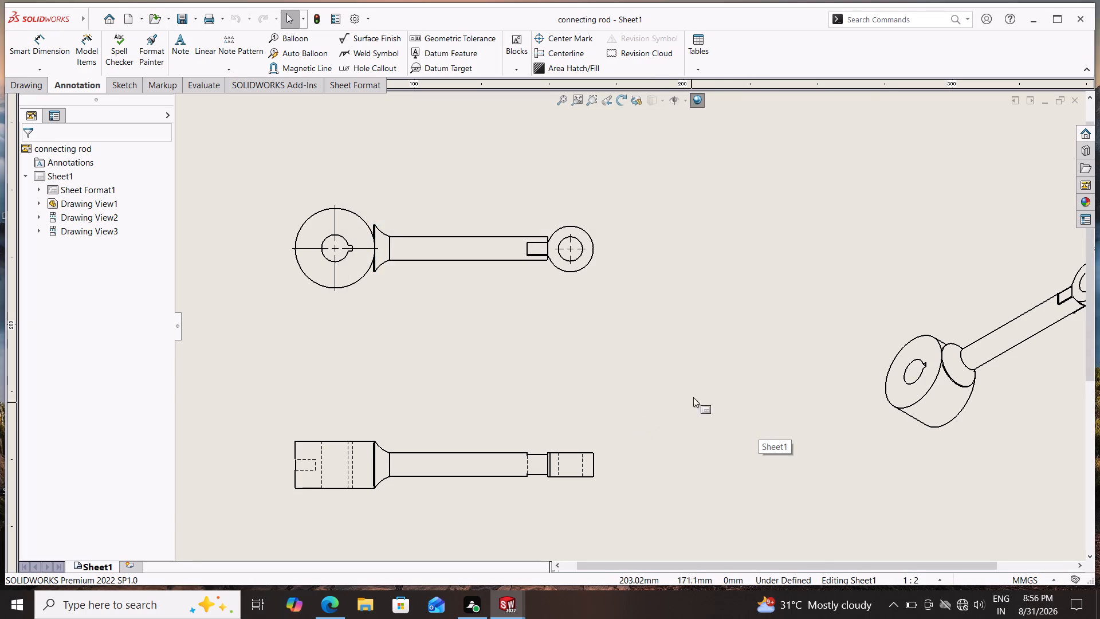
# Save a PDF copy of the drawing as "connecting rod" in the Documents folder.
pyautogui.click(193, 17)
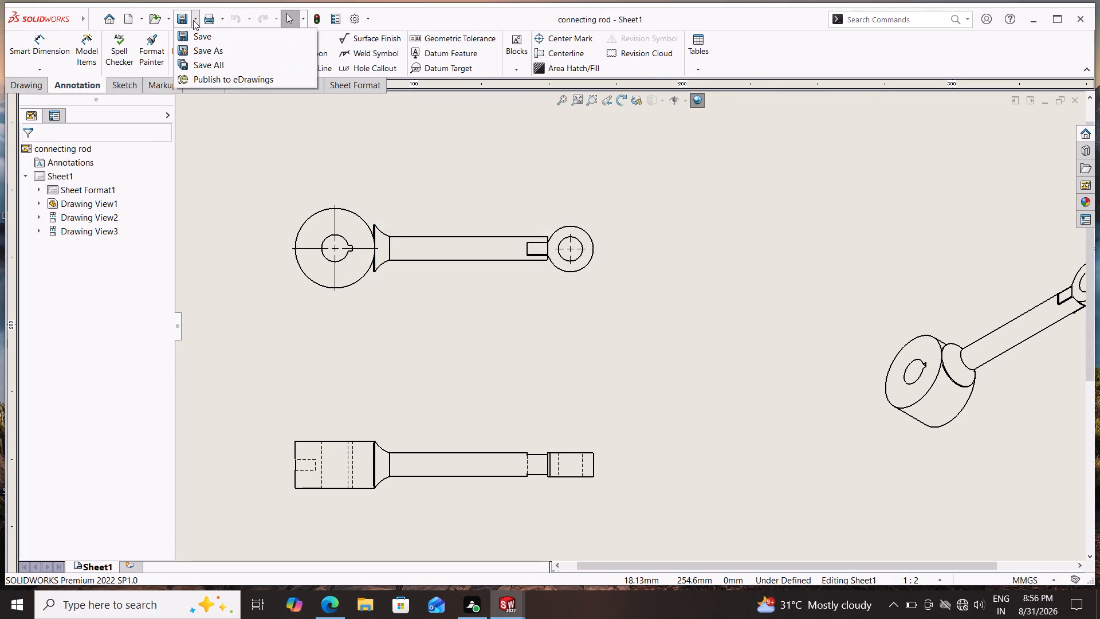
pyautogui.click(203, 46)
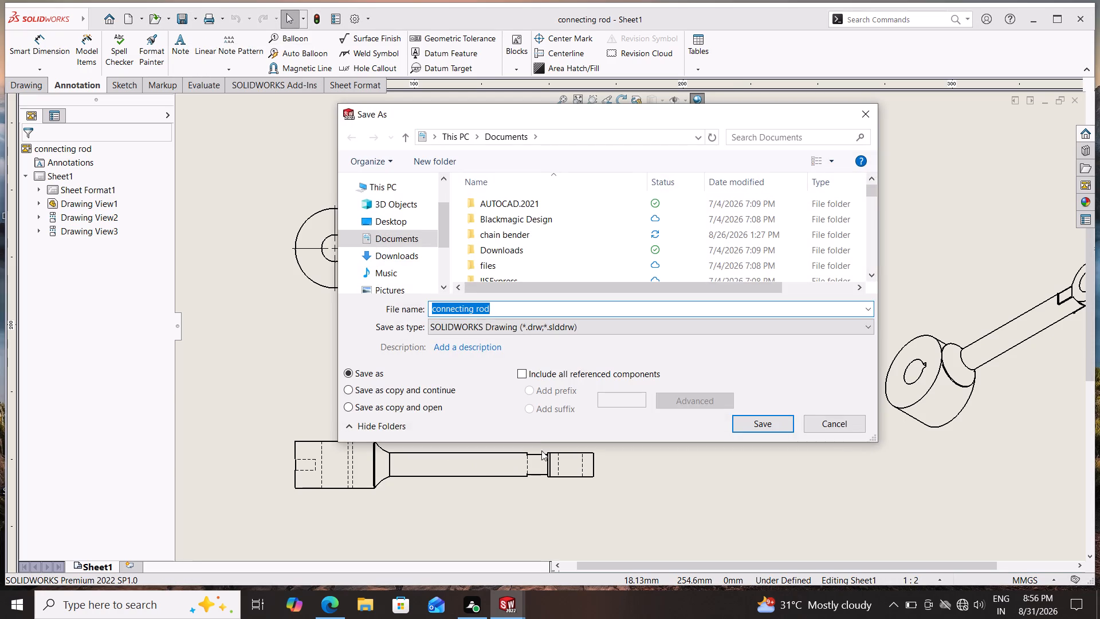
pyautogui.click(572, 324)
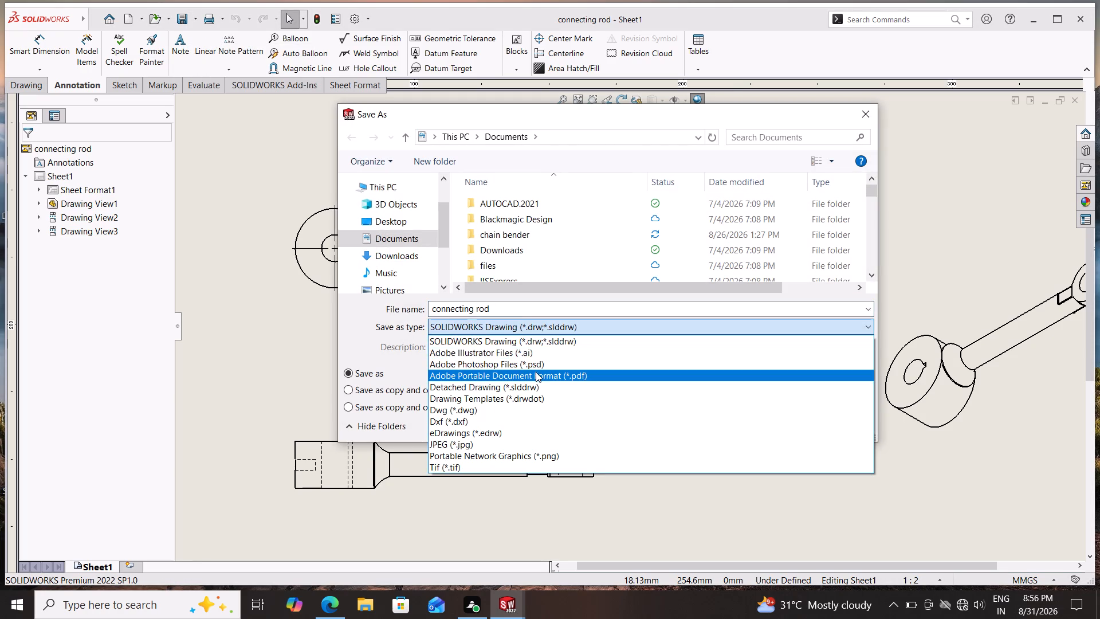
pyautogui.click(536, 372)
pyautogui.click(768, 442)
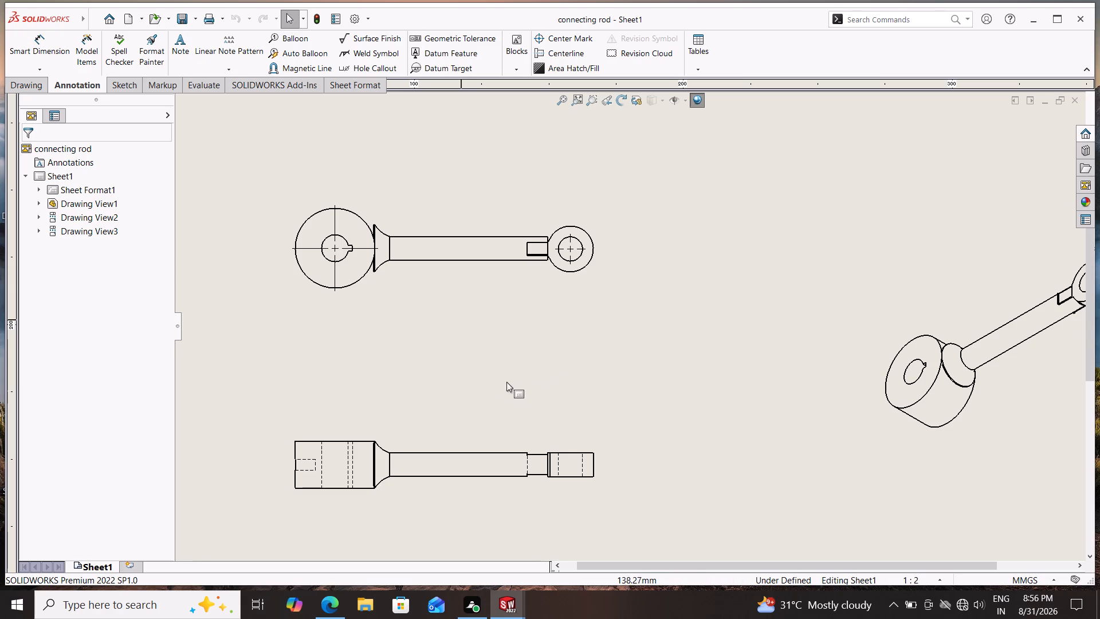
# Examine the whole A3 sheet, checking the connecting rod's three views and the title block layout.
pyautogui.scroll(4, 532, 384)
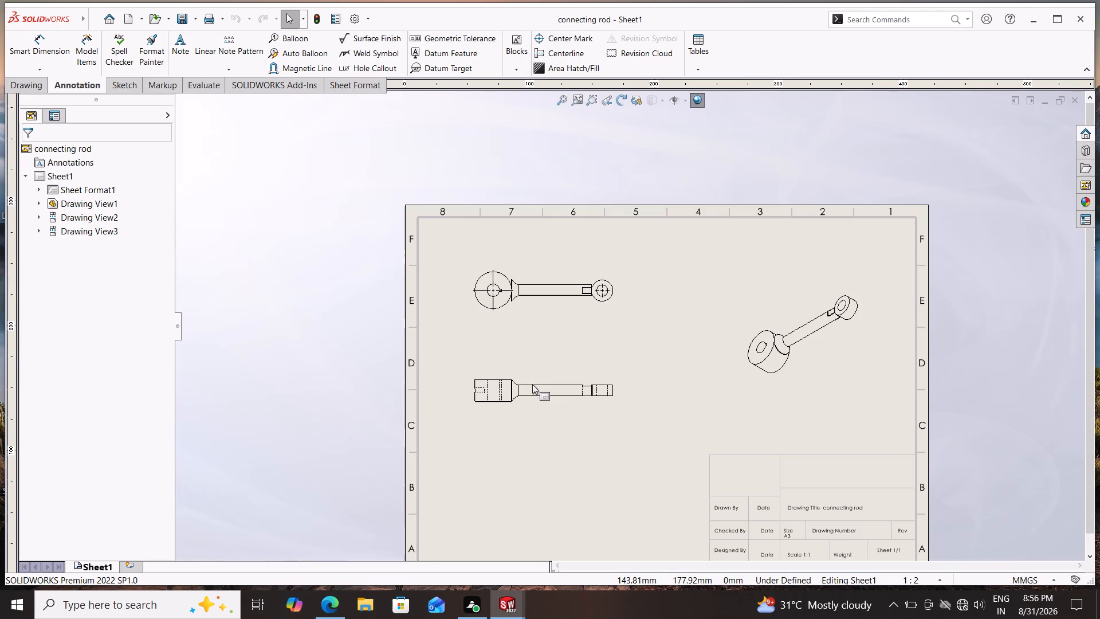
pyautogui.scroll(-1, 692, 362)
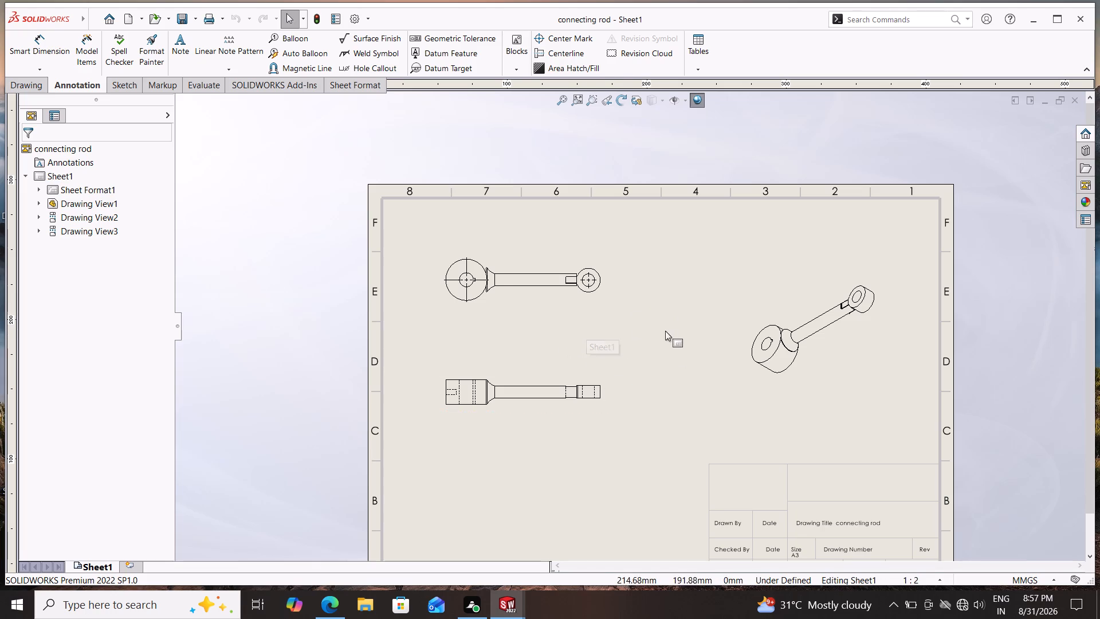
pyautogui.scroll(-1, 642, 277)
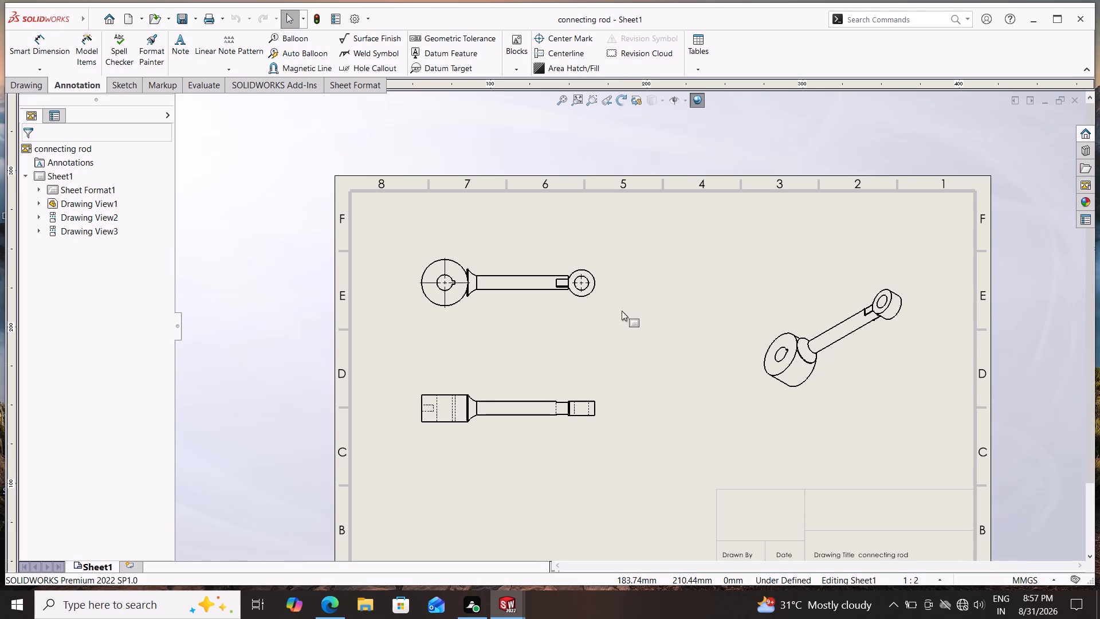
pyautogui.scroll(2, 604, 364)
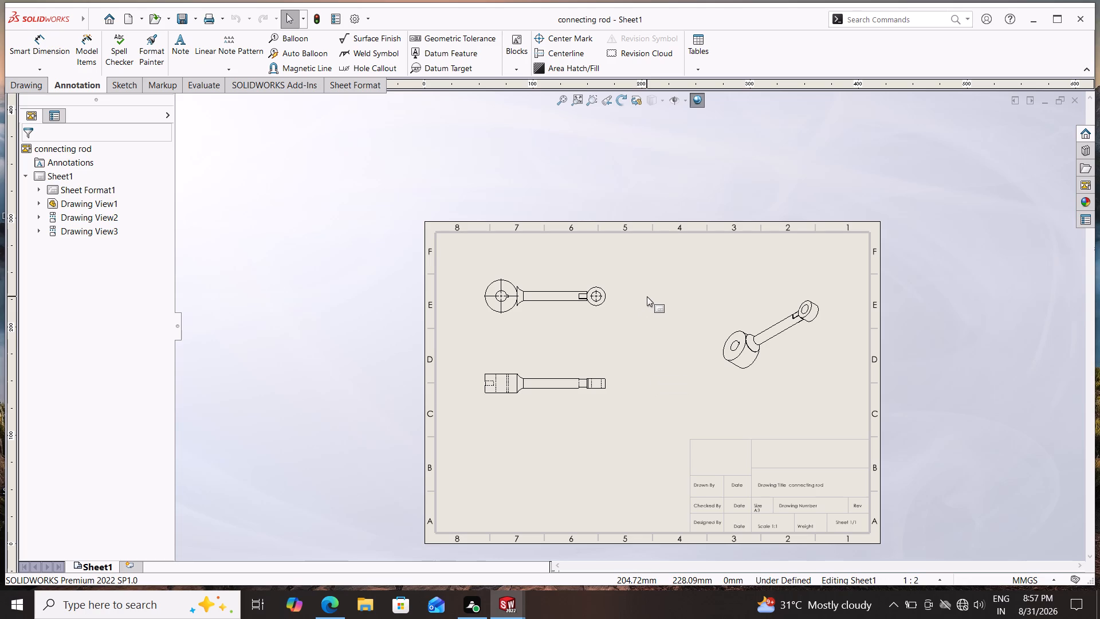
pyautogui.click(647, 296)
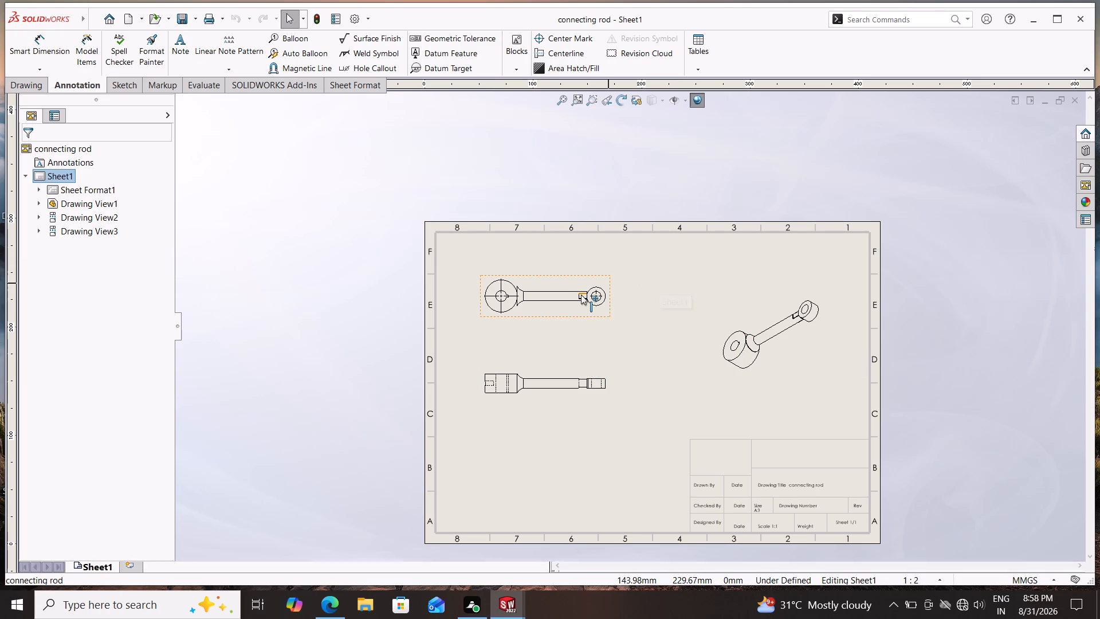
pyautogui.scroll(-4, 651, 338)
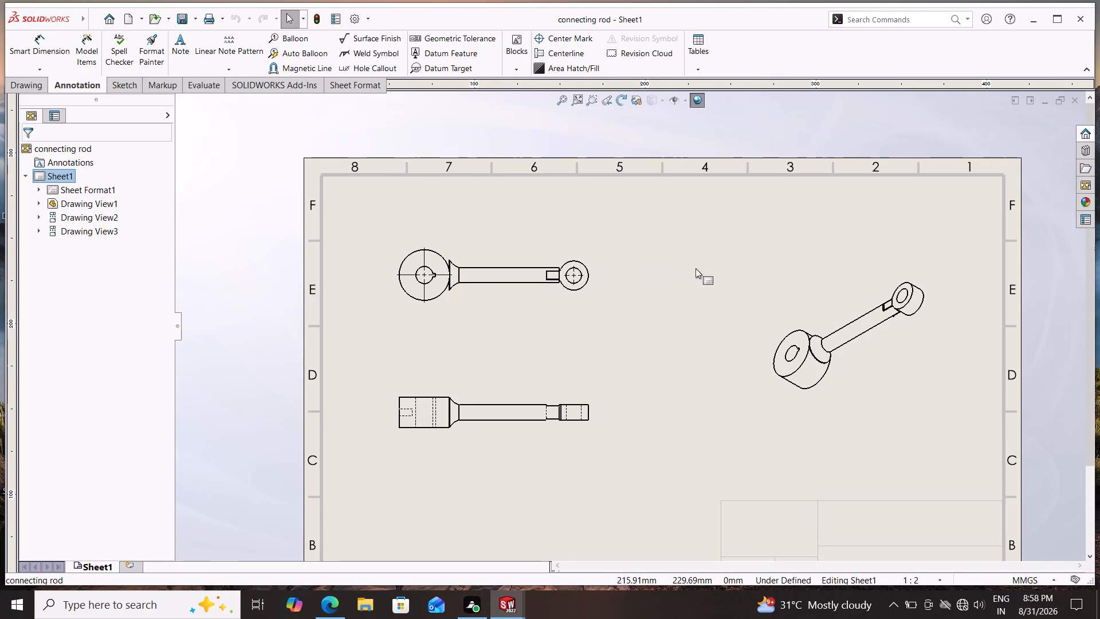
pyautogui.scroll(2, 627, 335)
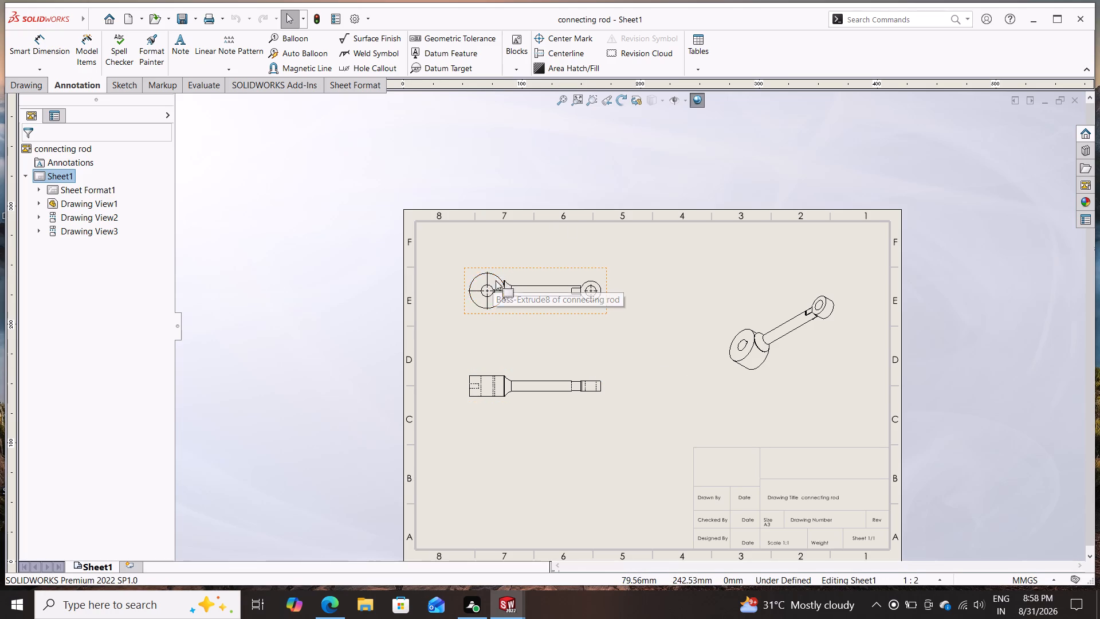
pyautogui.scroll(-2, 654, 282)
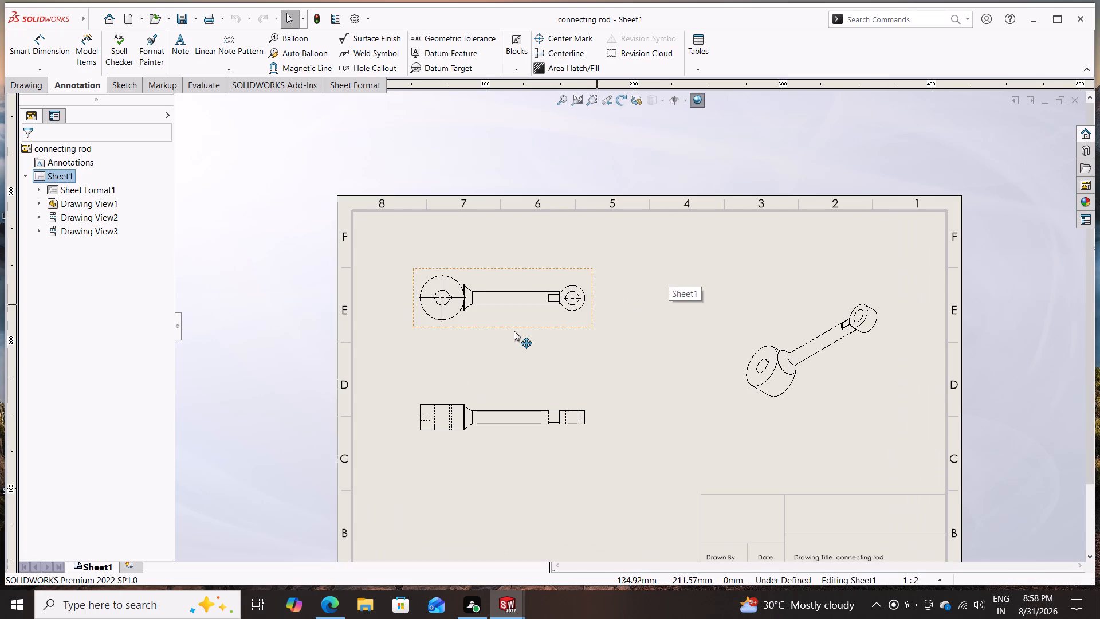
pyautogui.scroll(3, 509, 463)
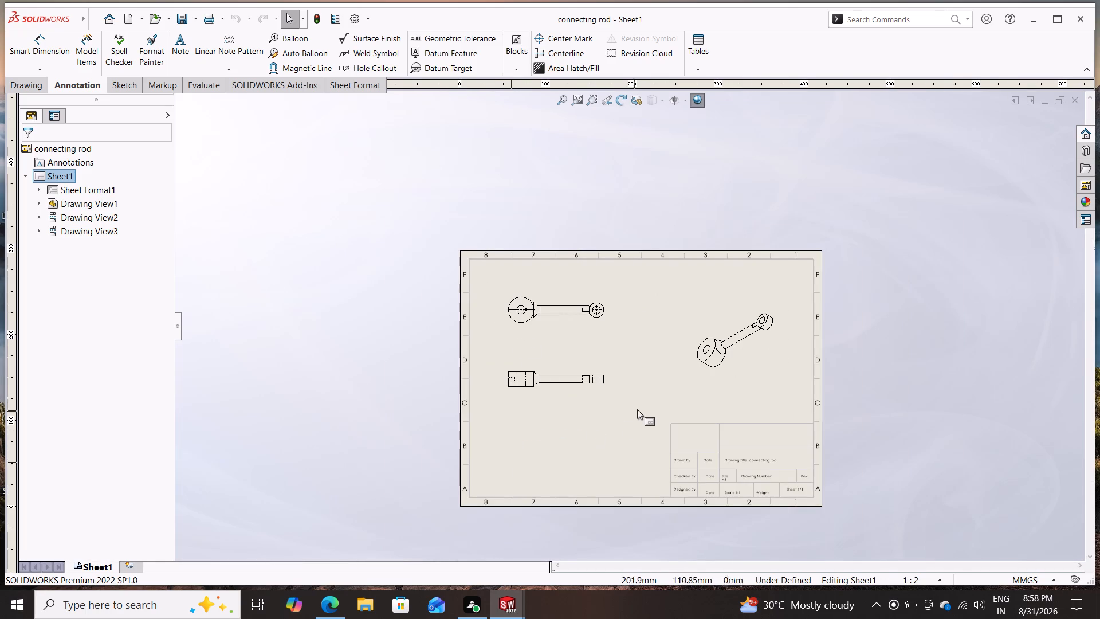
pyautogui.scroll(-2, 641, 408)
pyautogui.scroll(-2, 643, 335)
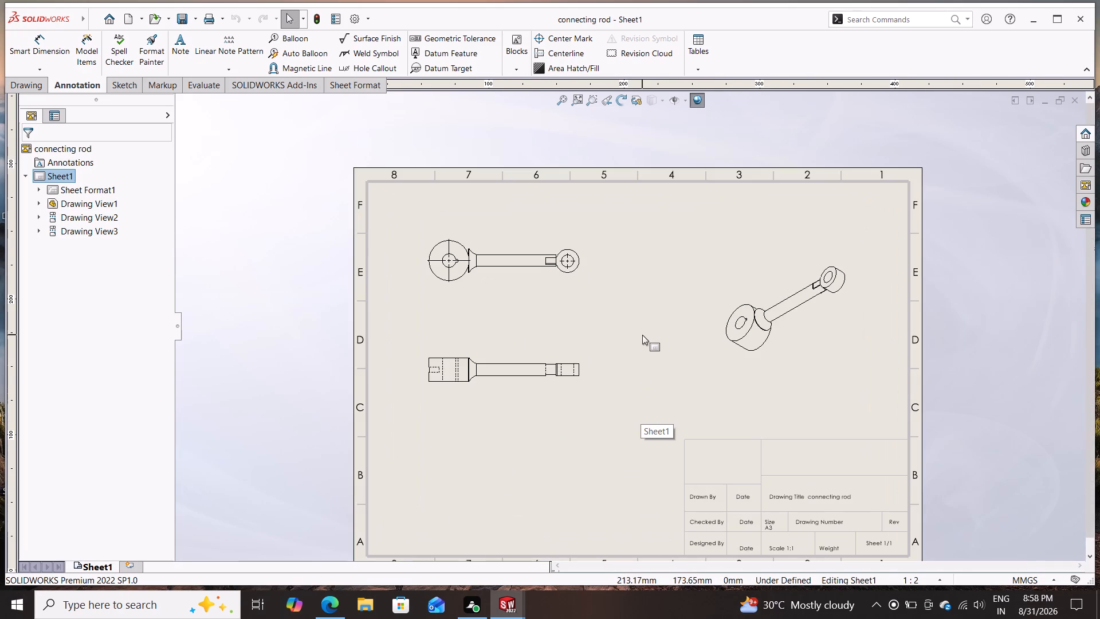
pyautogui.scroll(2, 641, 335)
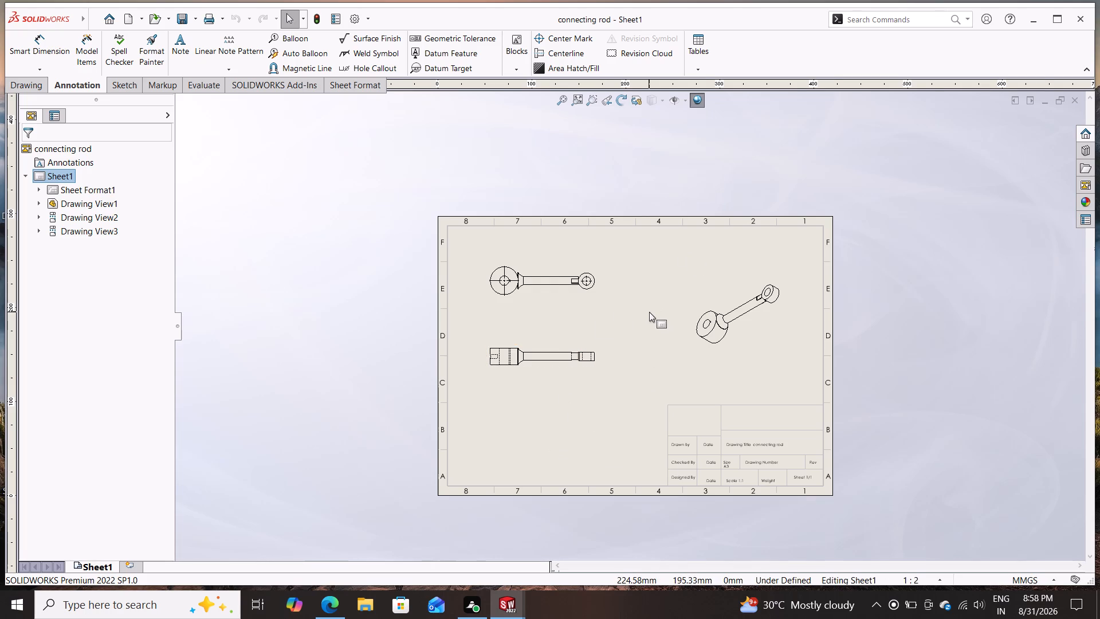
pyautogui.scroll(-2, 649, 312)
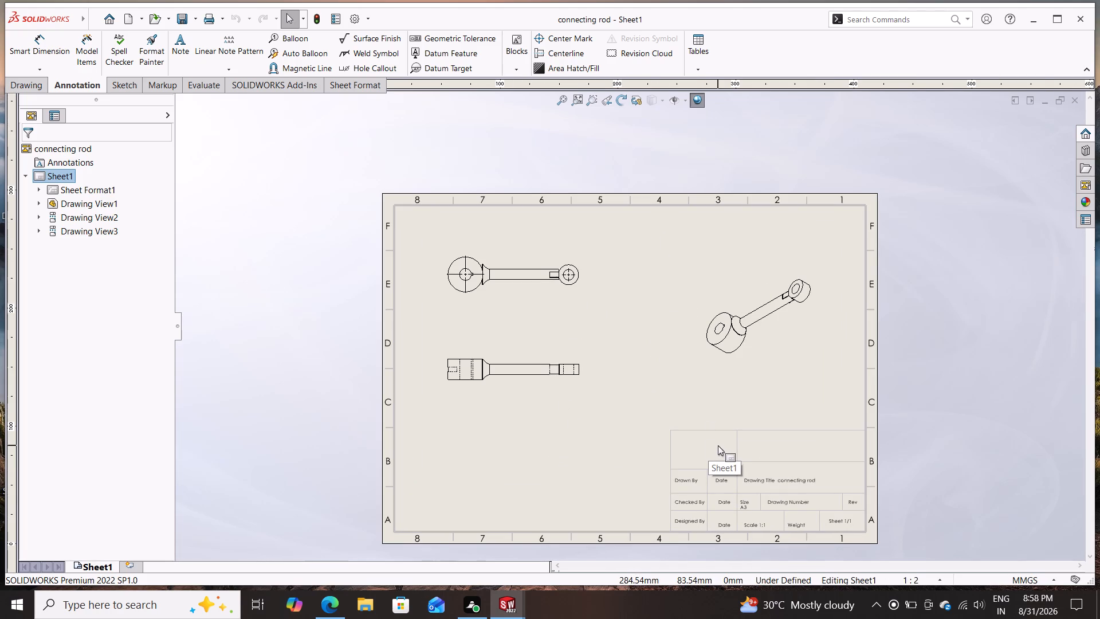
# Dimension the outer arc radius and the hole diameter of the rod's small end in the upper orthographic view.
pyautogui.scroll(-2, 720, 445)
pyautogui.scroll(-2, 436, 254)
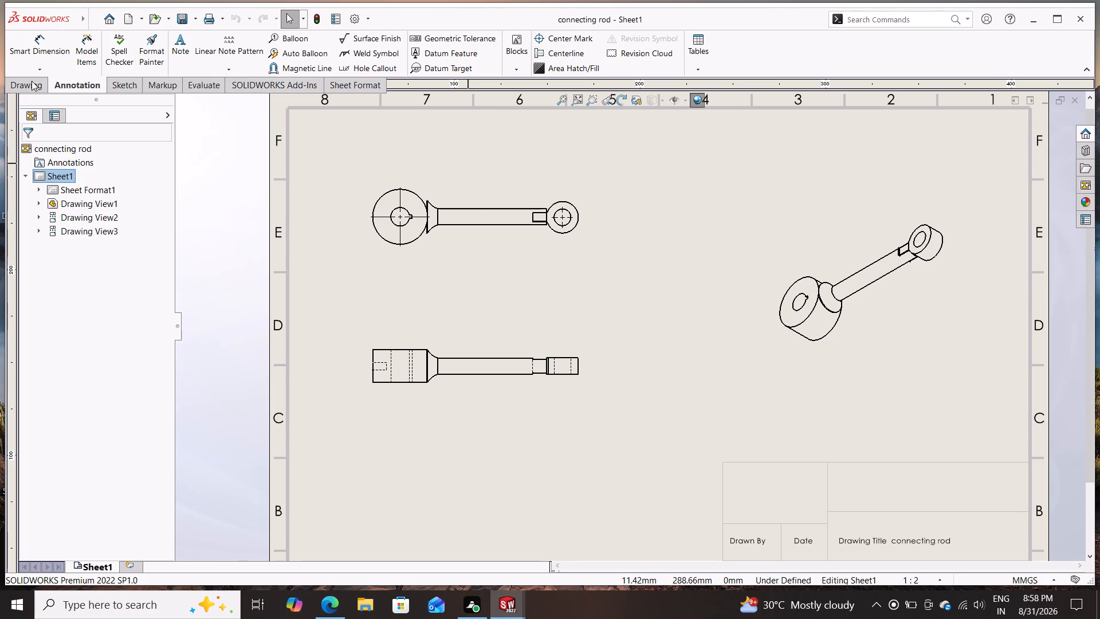
pyautogui.click(47, 48)
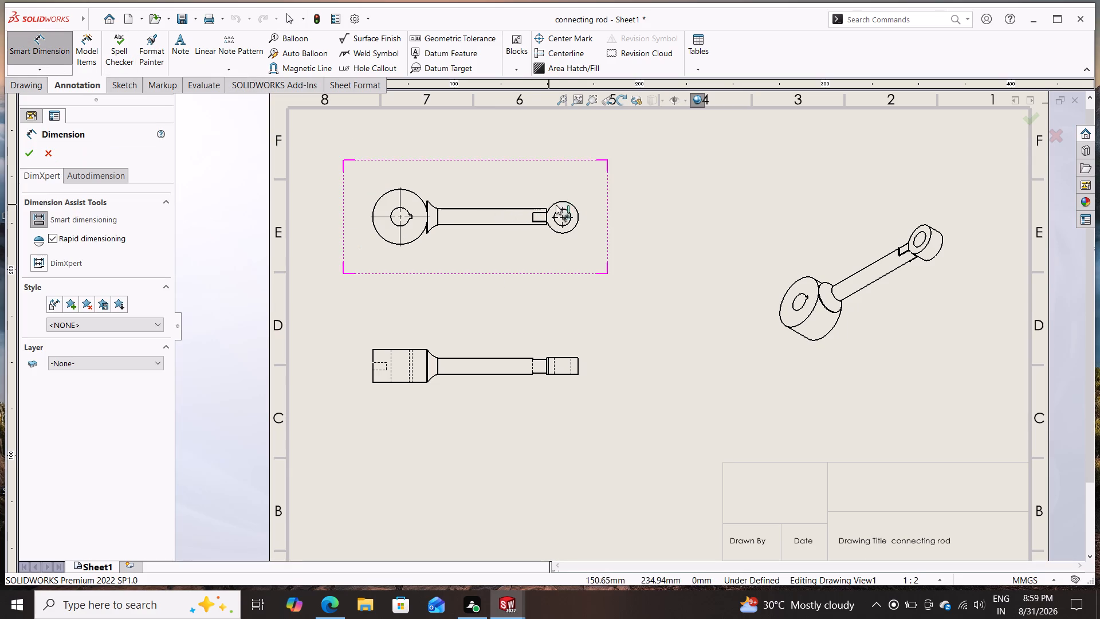
pyautogui.click(574, 205)
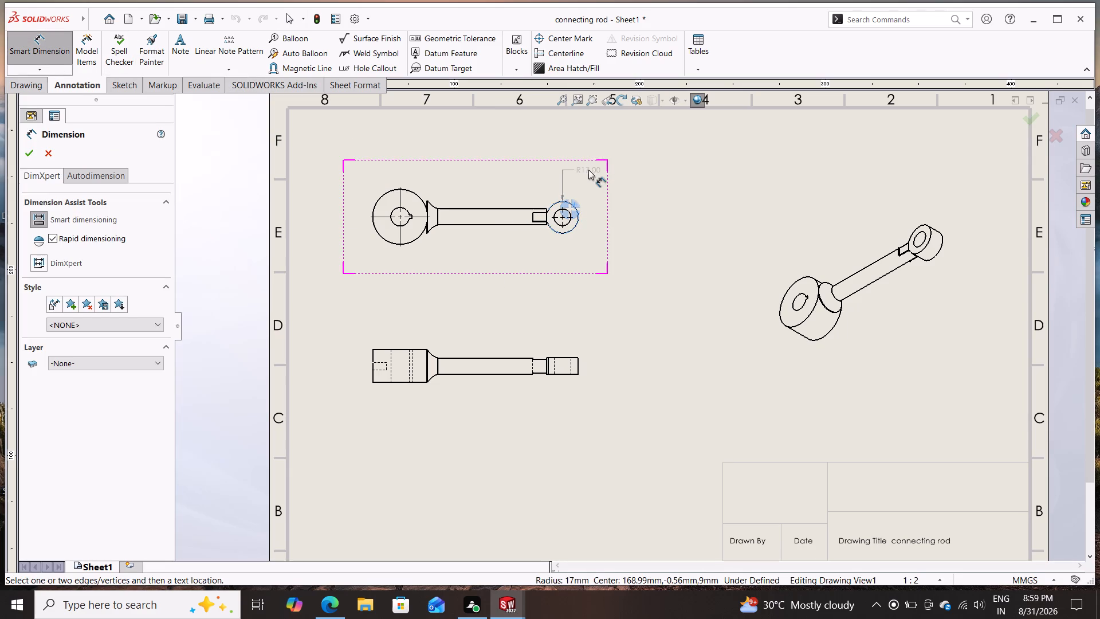
pyautogui.click(587, 171)
pyautogui.click(569, 214)
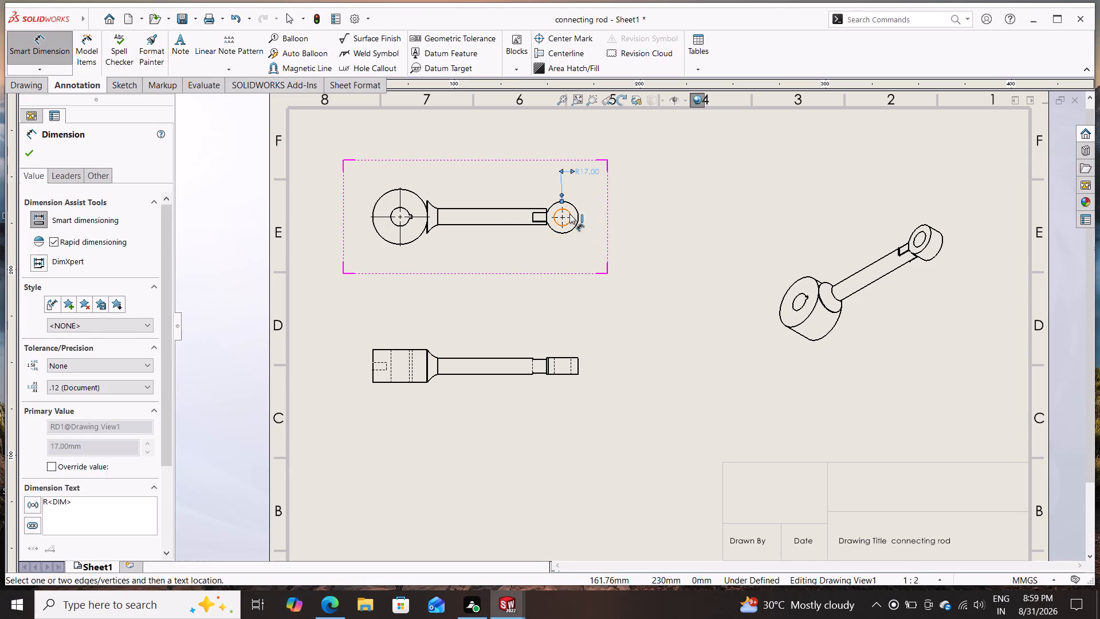
pyautogui.click(591, 195)
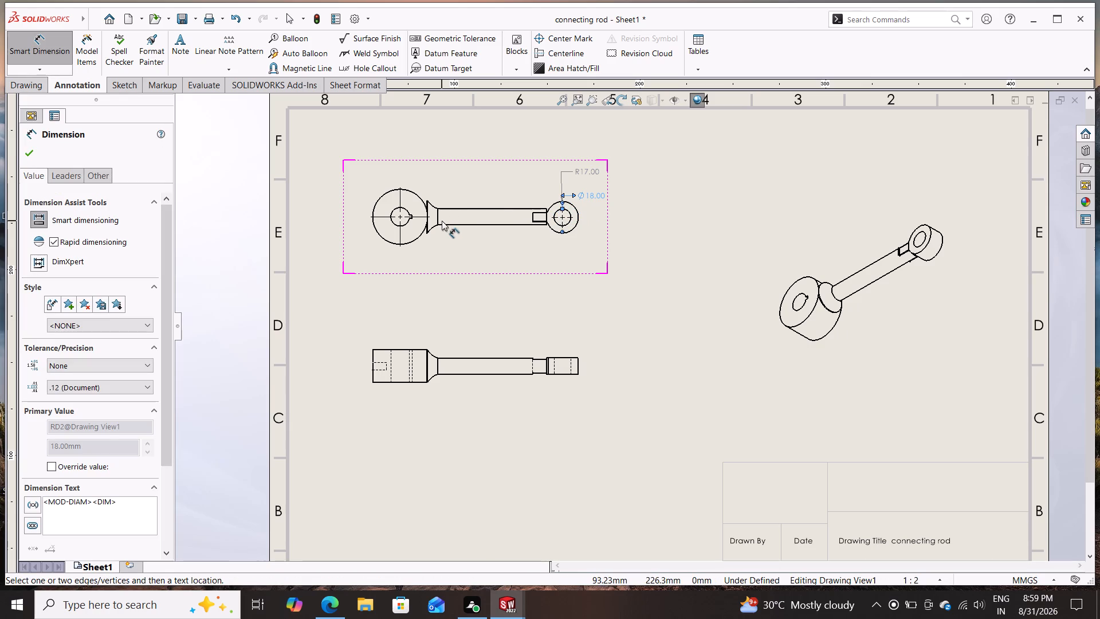
# Dimension the large end's outer diameter and its bore radius in the same view.
pyautogui.moveTo(417, 193); pyautogui.dragTo(417, 183)
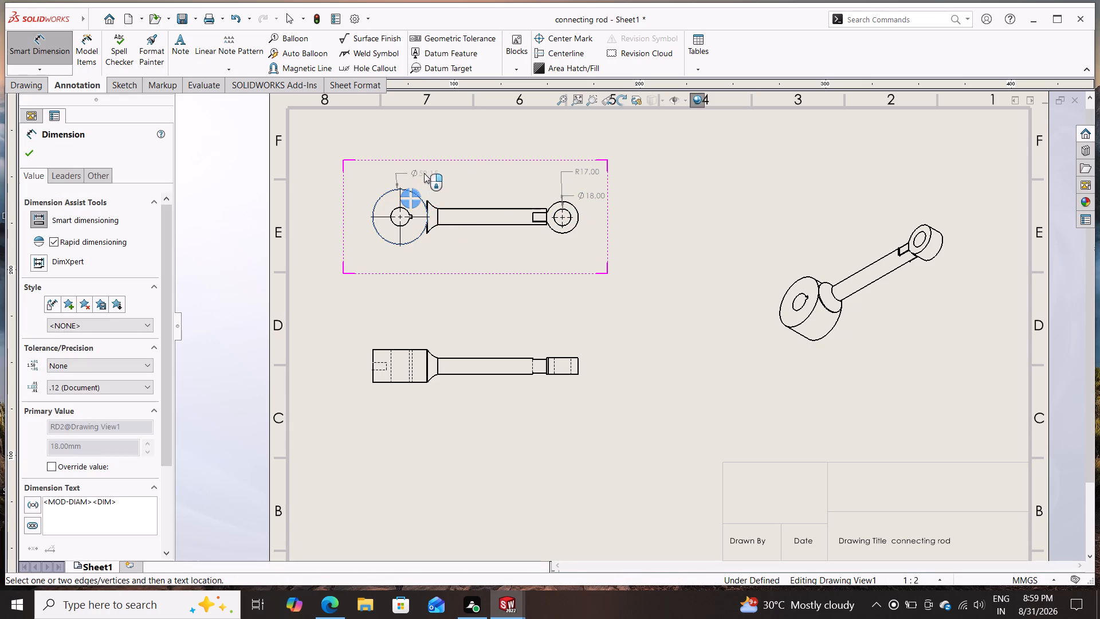
pyautogui.click(424, 173)
pyautogui.moveTo(406, 208); pyautogui.dragTo(418, 196)
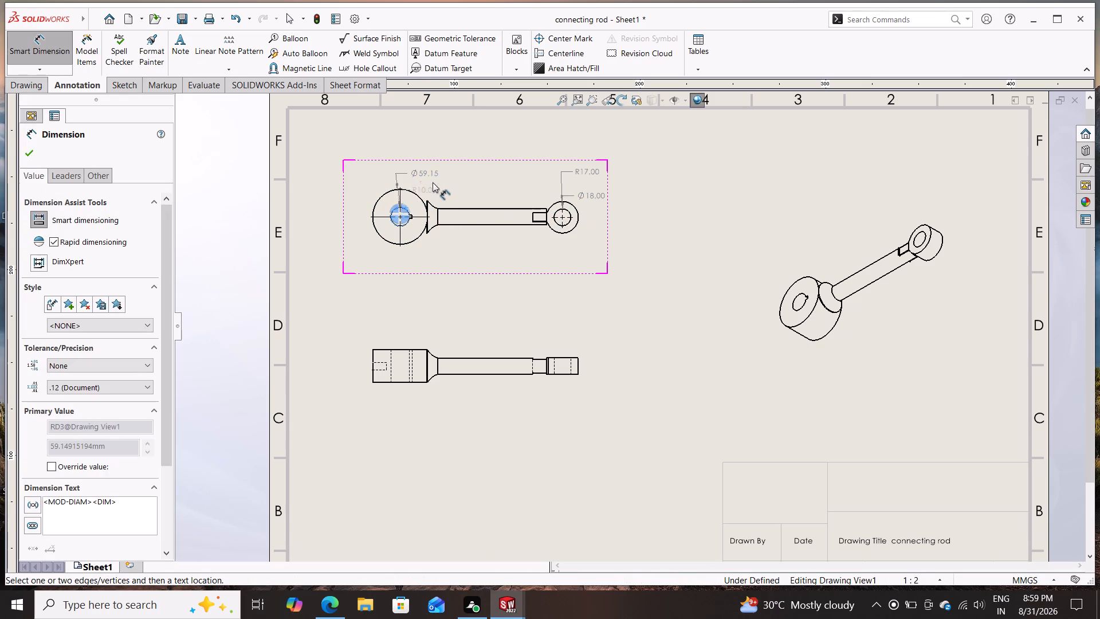
pyautogui.click(439, 178)
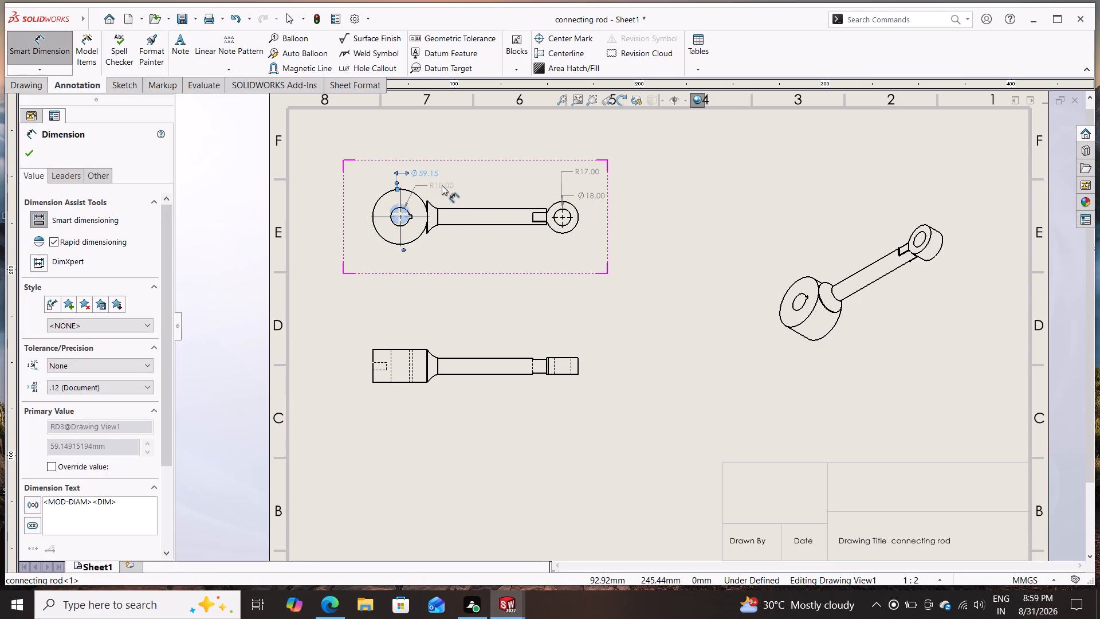
pyautogui.click(442, 185)
# Dimension the keyway's width between its two parallel edges in the large end's bore.
pyautogui.scroll(-7, 441, 226)
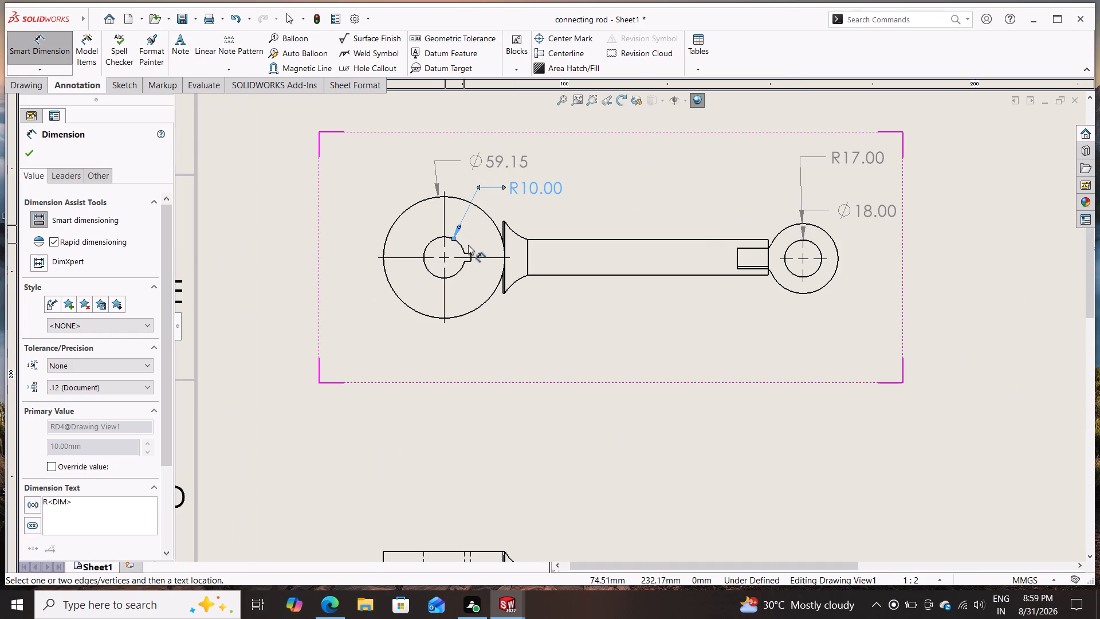
pyautogui.click(466, 253)
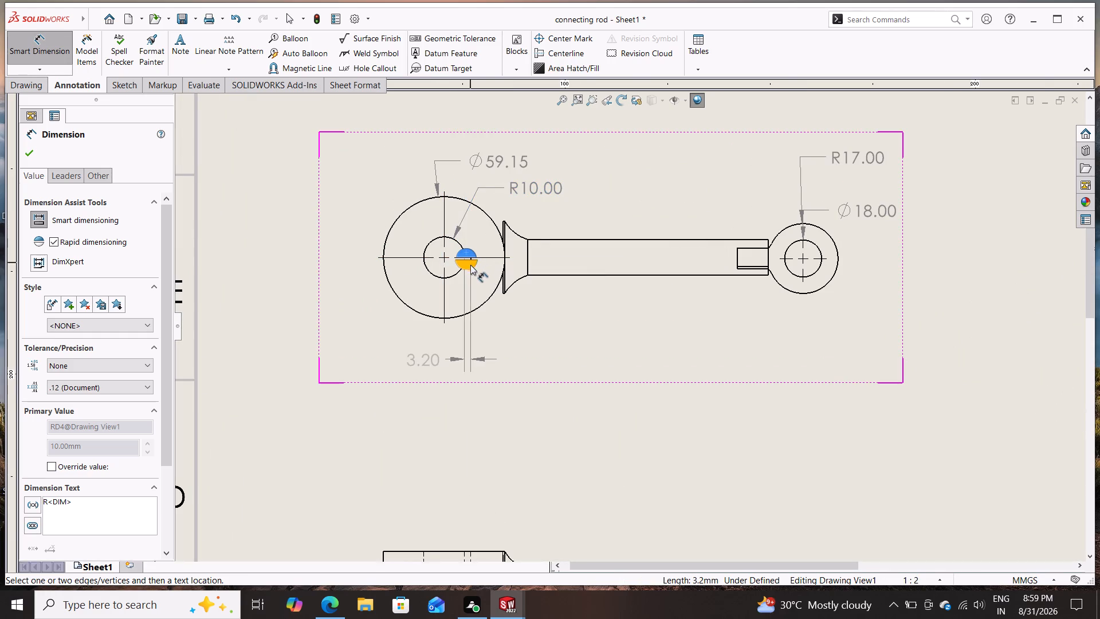
pyautogui.scroll(-3, 471, 266)
pyautogui.scroll(1, 471, 266)
pyautogui.scroll(-2, 471, 266)
pyautogui.scroll(-6, 519, 271)
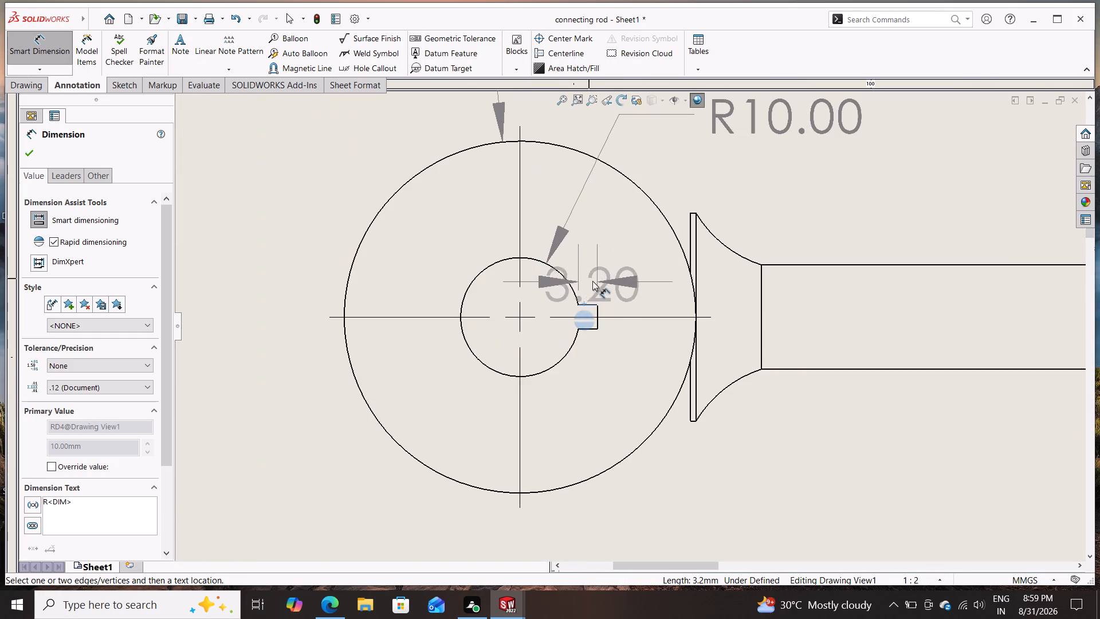
pyautogui.scroll(-7, 602, 297)
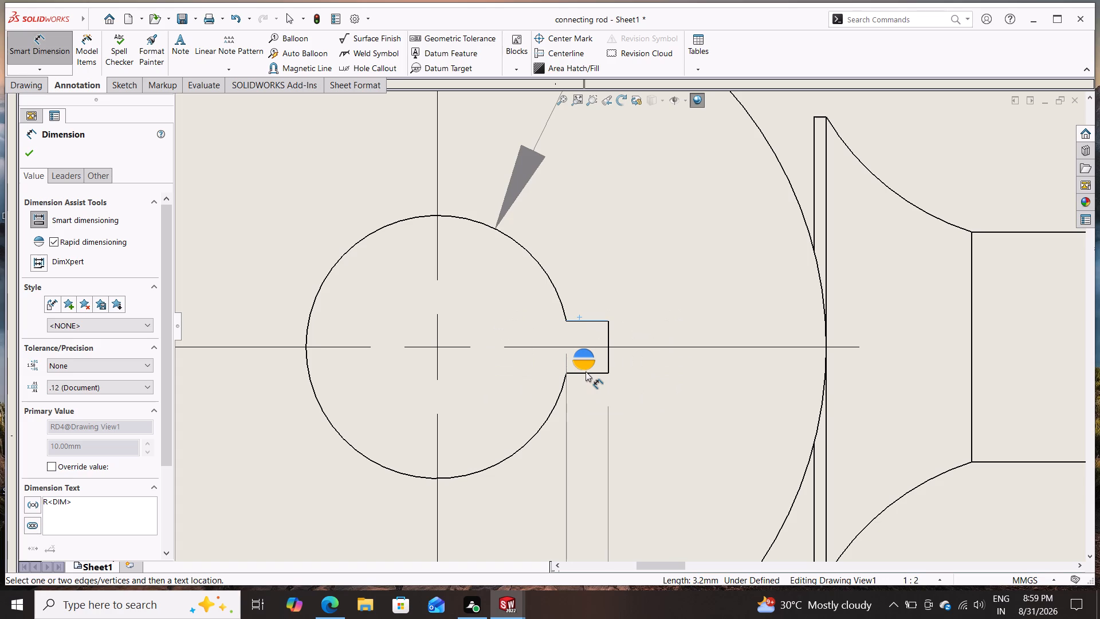
pyautogui.scroll(-4, 586, 371)
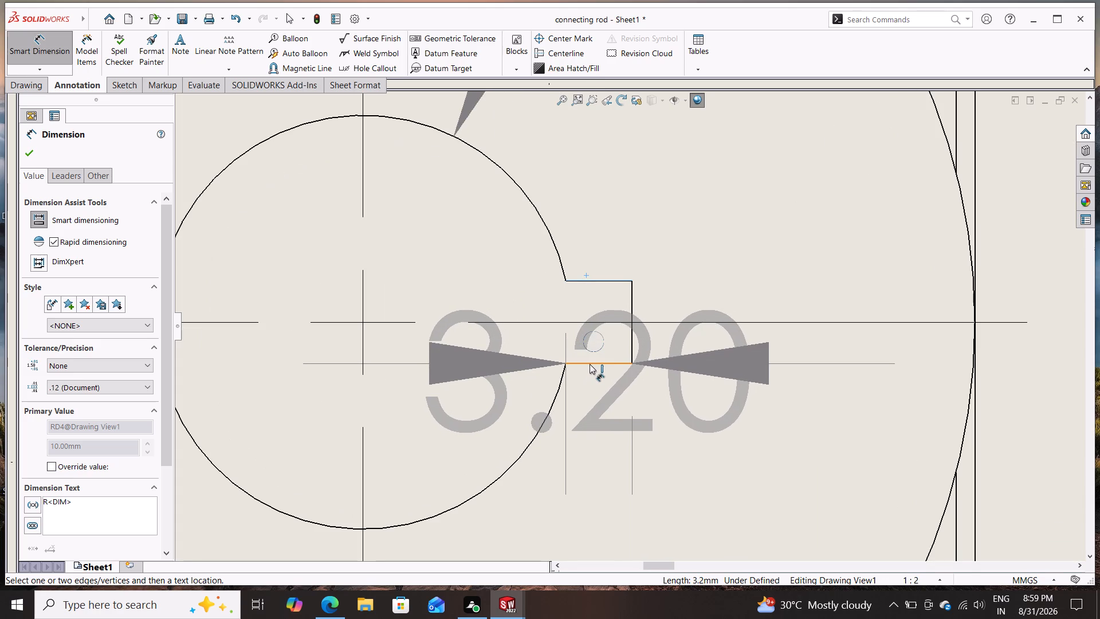
pyautogui.moveTo(589, 364); pyautogui.dragTo(594, 363)
pyautogui.click(692, 328)
# Dimension the distance from the far side of the large end's bore to the keyway's end edge.
pyautogui.scroll(1, 649, 370)
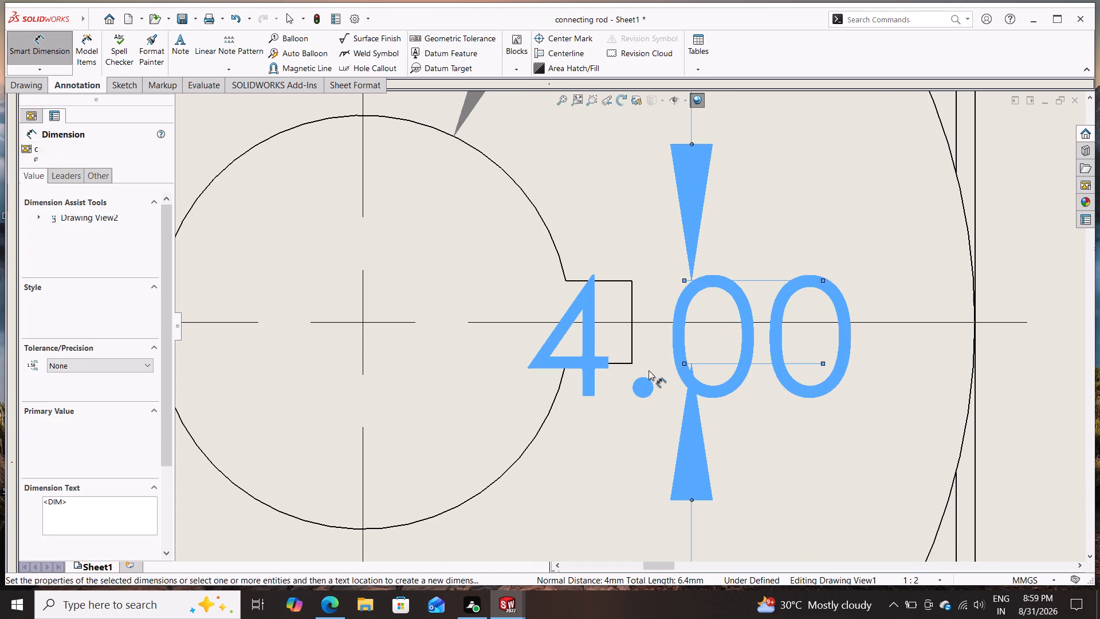
pyautogui.scroll(5, 649, 370)
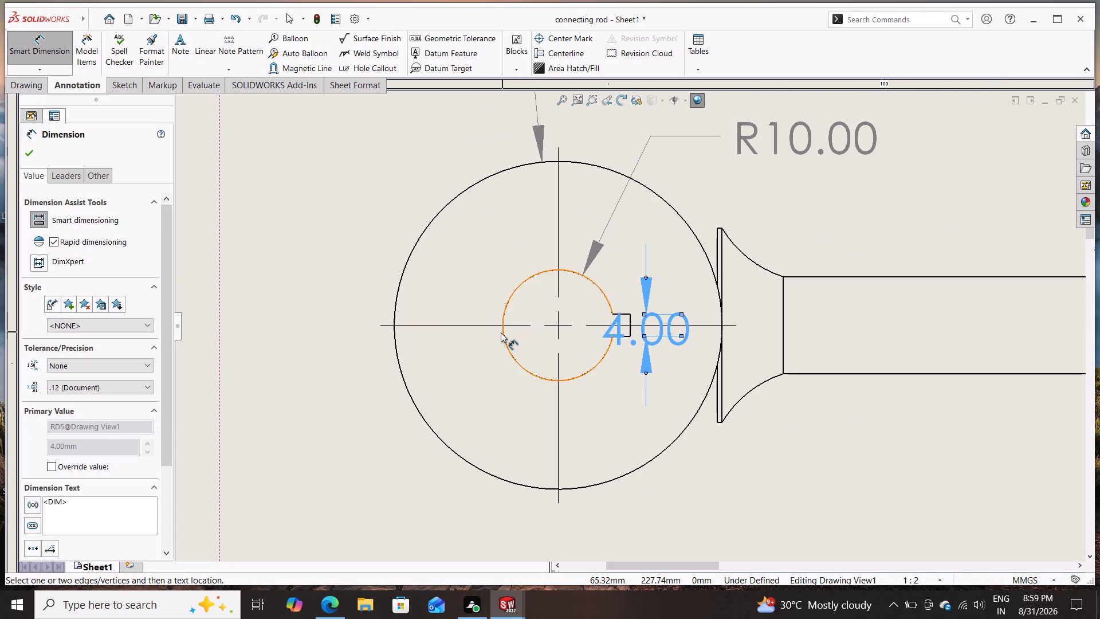
pyautogui.click(502, 332)
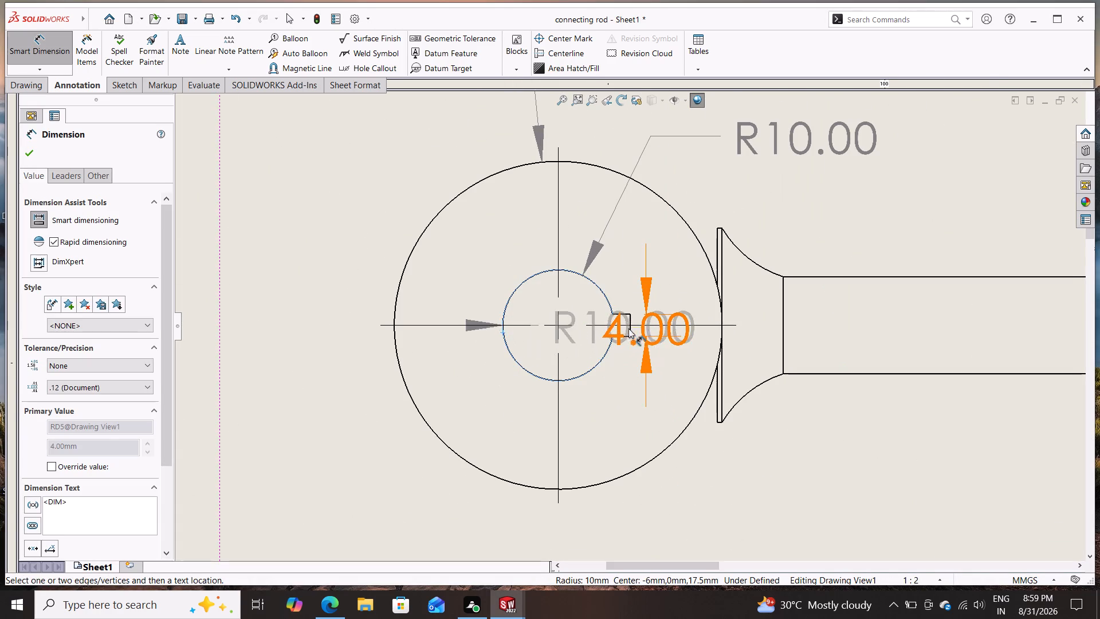
pyautogui.scroll(-5, 629, 328)
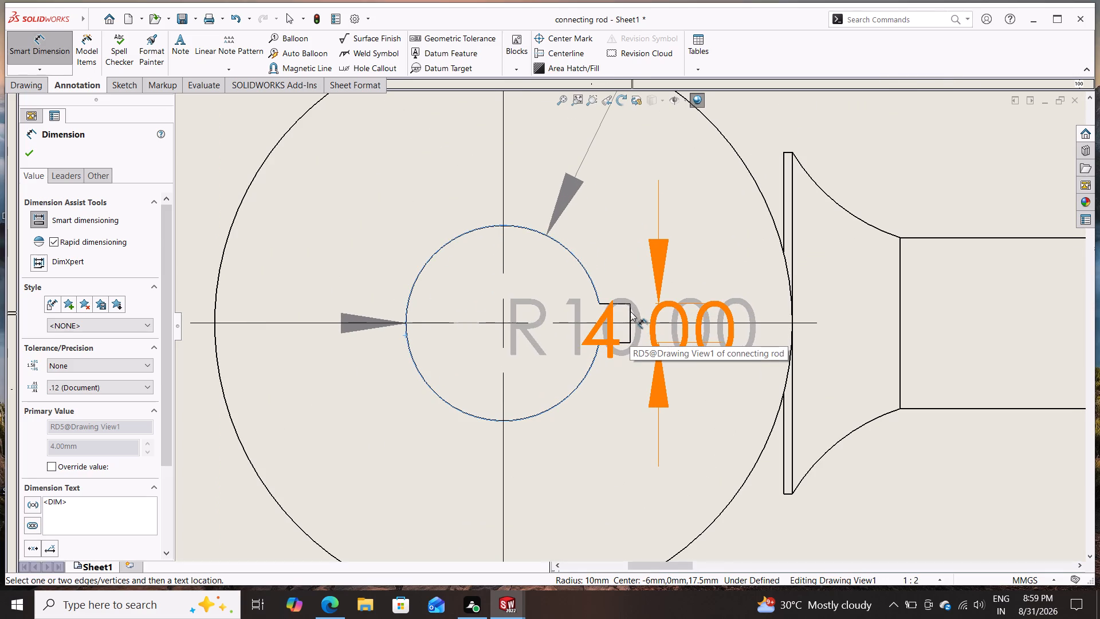
pyautogui.scroll(-10, 629, 311)
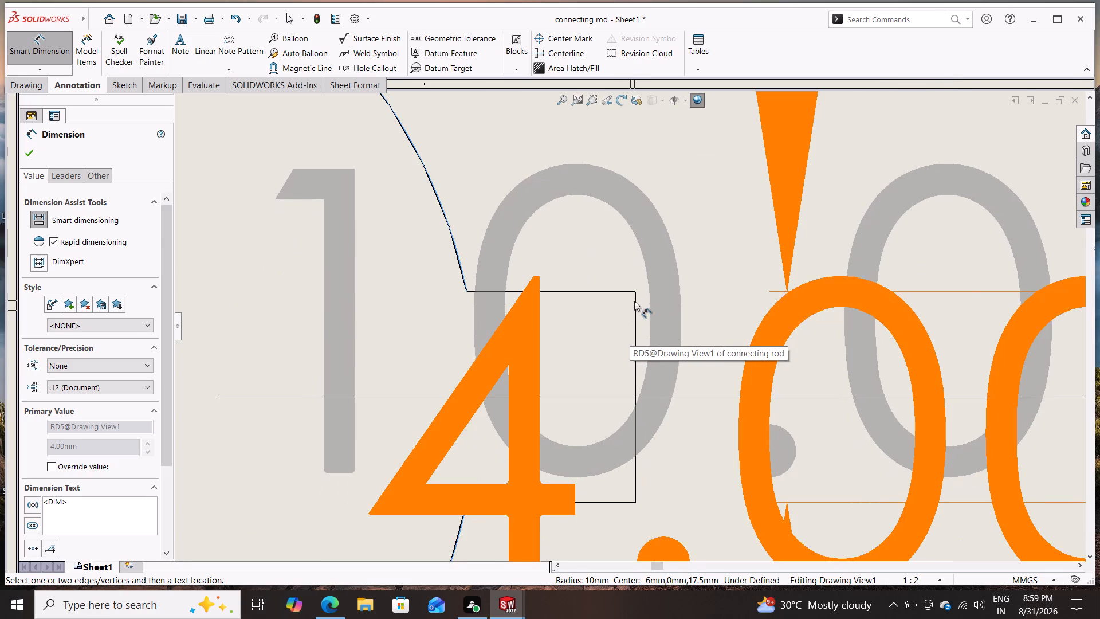
pyautogui.click(633, 309)
pyautogui.scroll(3, 629, 340)
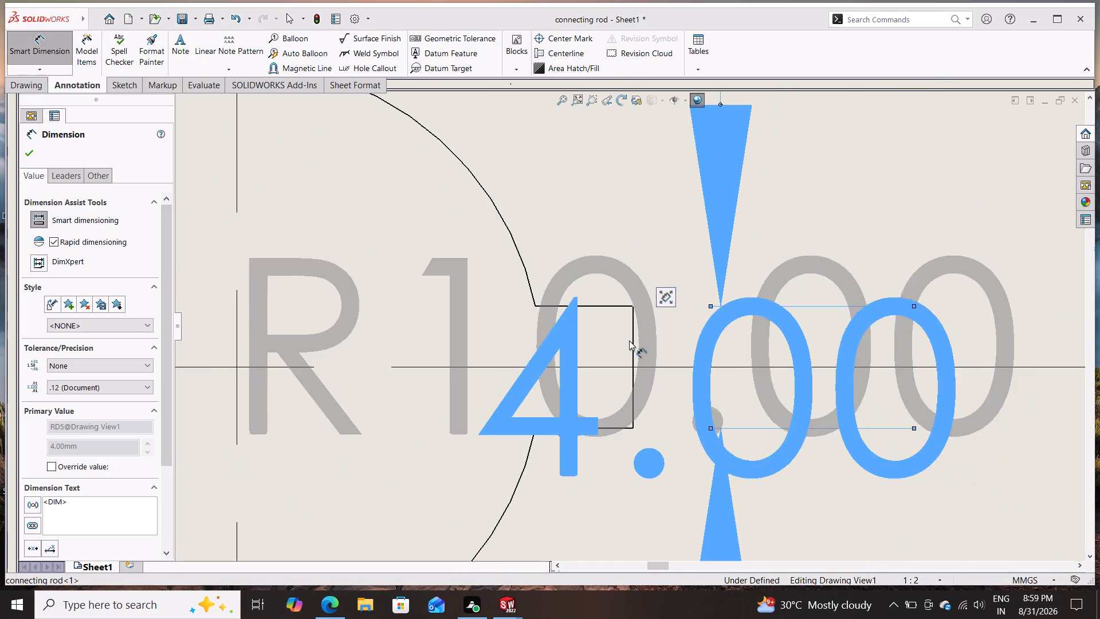
pyautogui.scroll(1, 588, 373)
pyautogui.scroll(-1, 586, 375)
pyautogui.scroll(8, 585, 375)
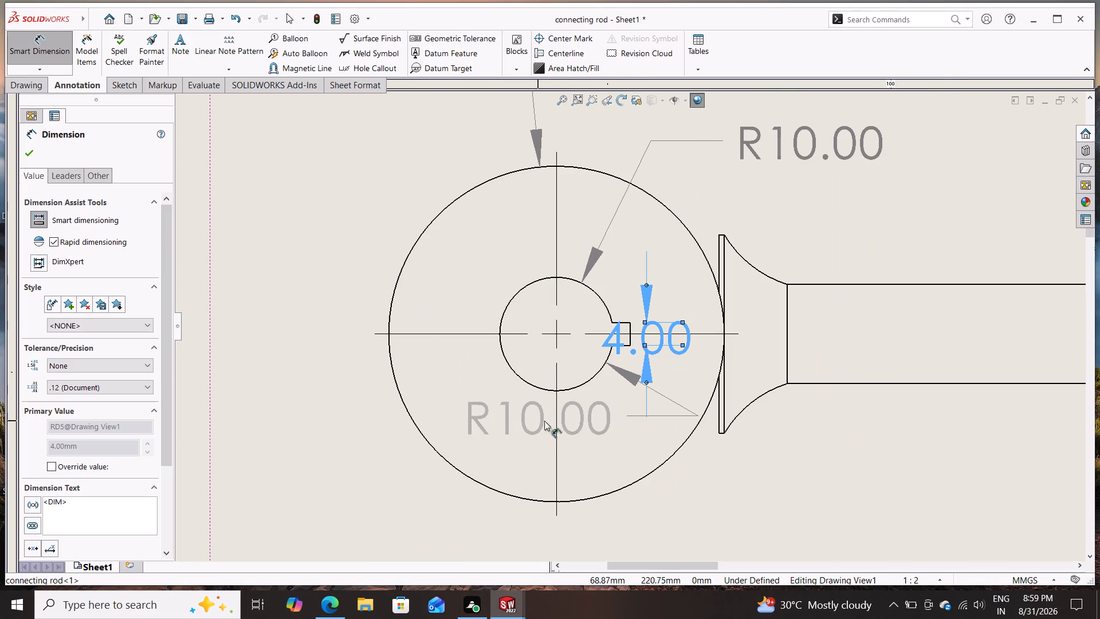
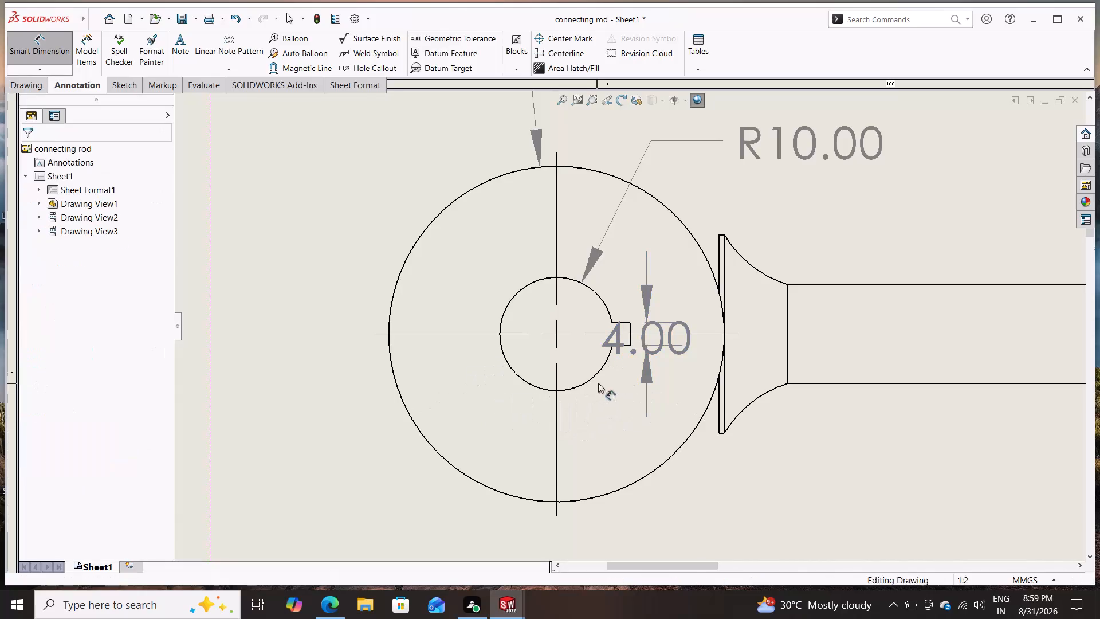
# Move the keyway's width dimension farther from the bore, toward the shaft flange in the upper orthographic view.
pyautogui.moveTo(654, 334); pyautogui.dragTo(702, 334)
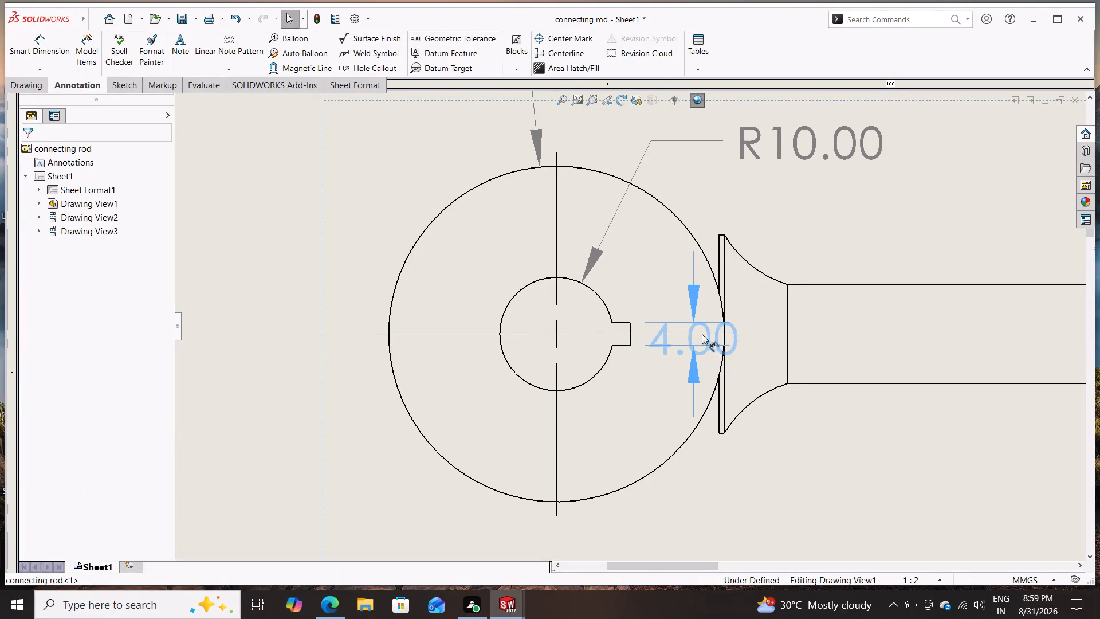
pyautogui.moveTo(702, 334); pyautogui.dragTo(718, 335)
pyautogui.press('Escape')
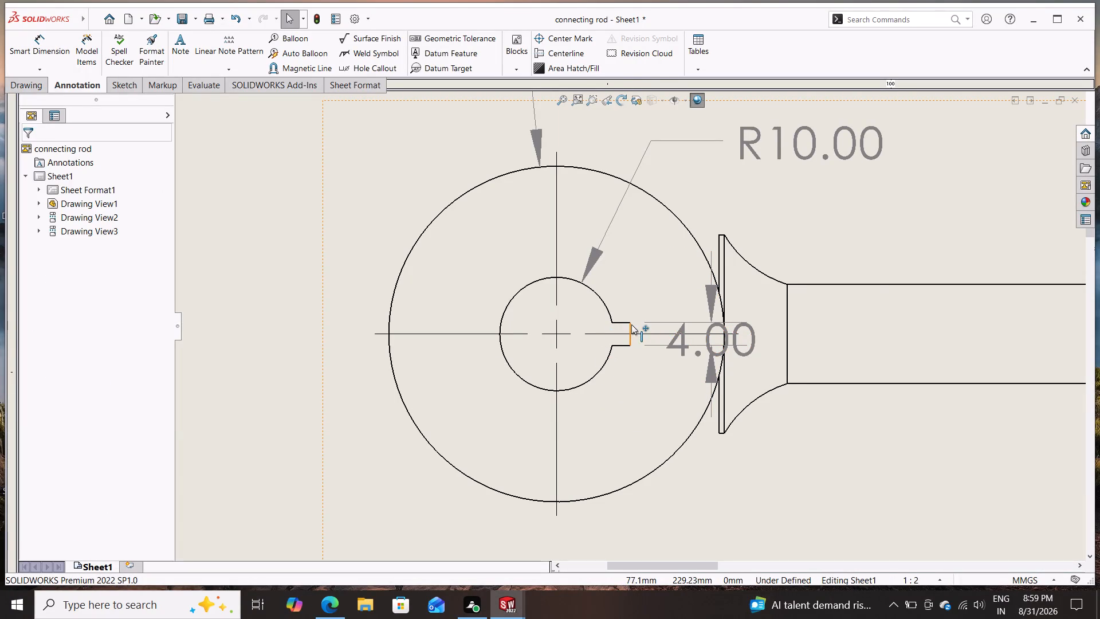
# Dimension the horizontal distance between the large end's bore circle and the keyway's end edge, placing it below the bore.
pyautogui.click(630, 327)
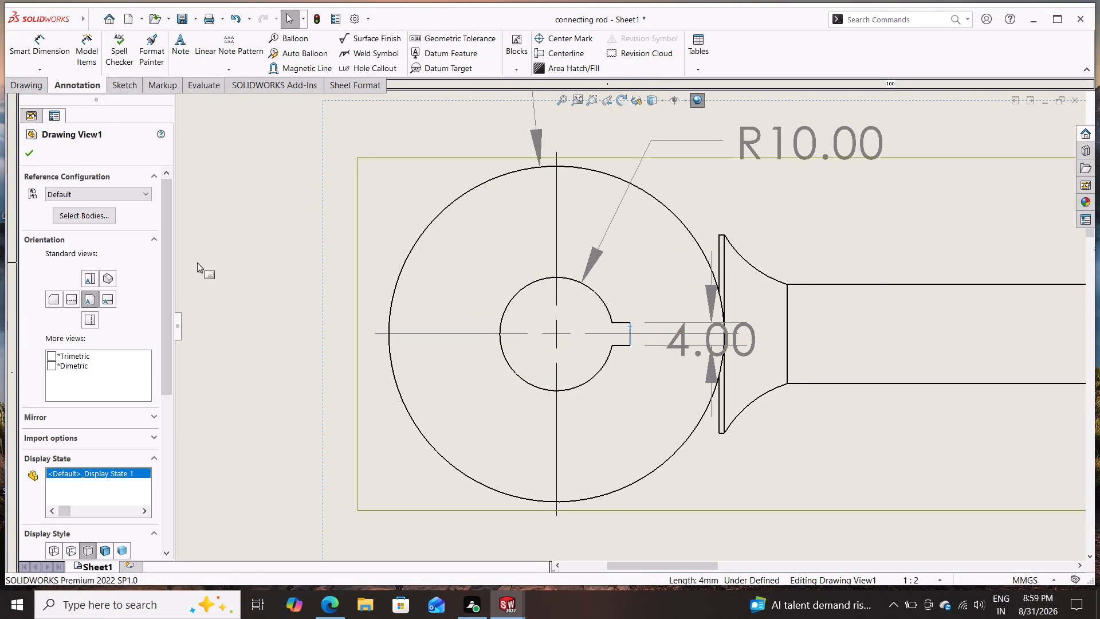
pyautogui.click(42, 46)
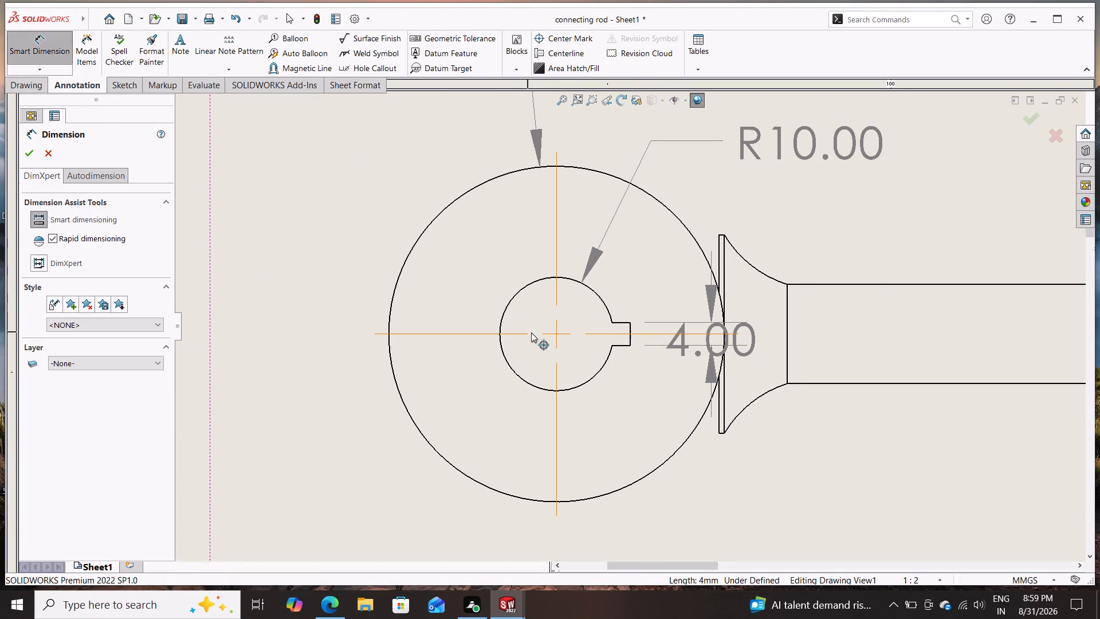
pyautogui.click(631, 330)
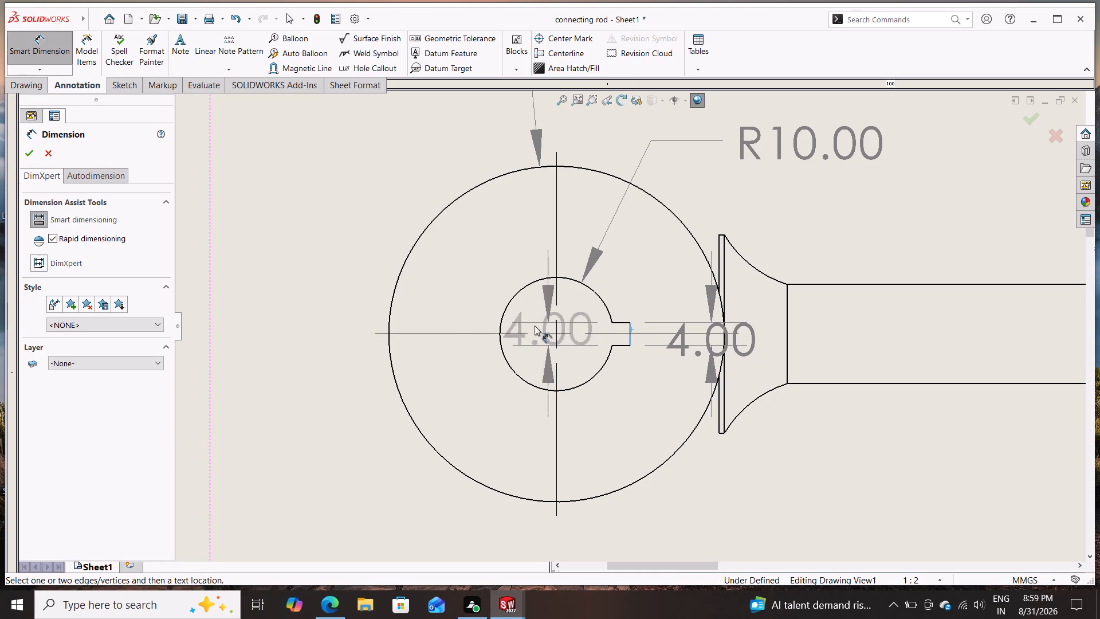
pyautogui.click(501, 339)
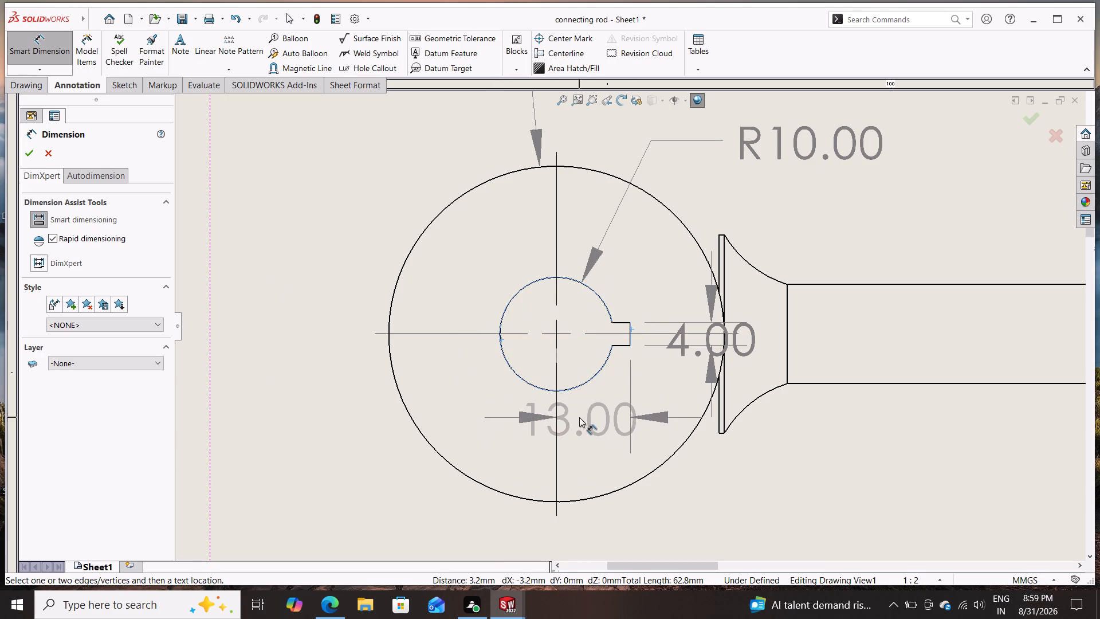
pyautogui.click(591, 414)
pyautogui.press('Escape')
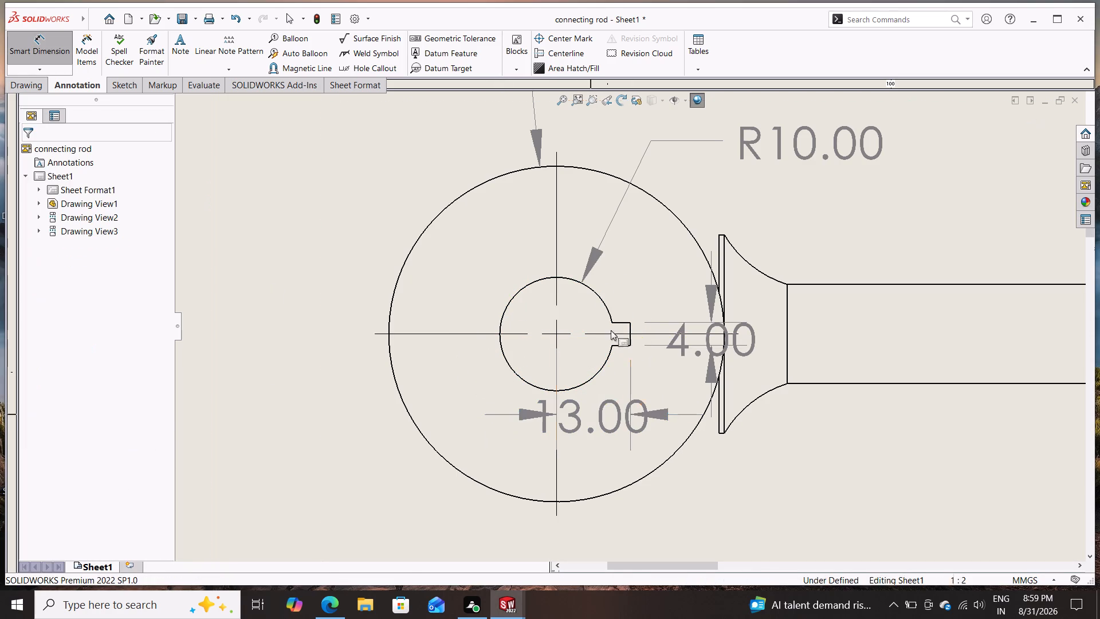
# Dimension the large end's thickness between its two long parallel edges in the lower orthographic view, placing it outside the end face.
pyautogui.scroll(5, 614, 295)
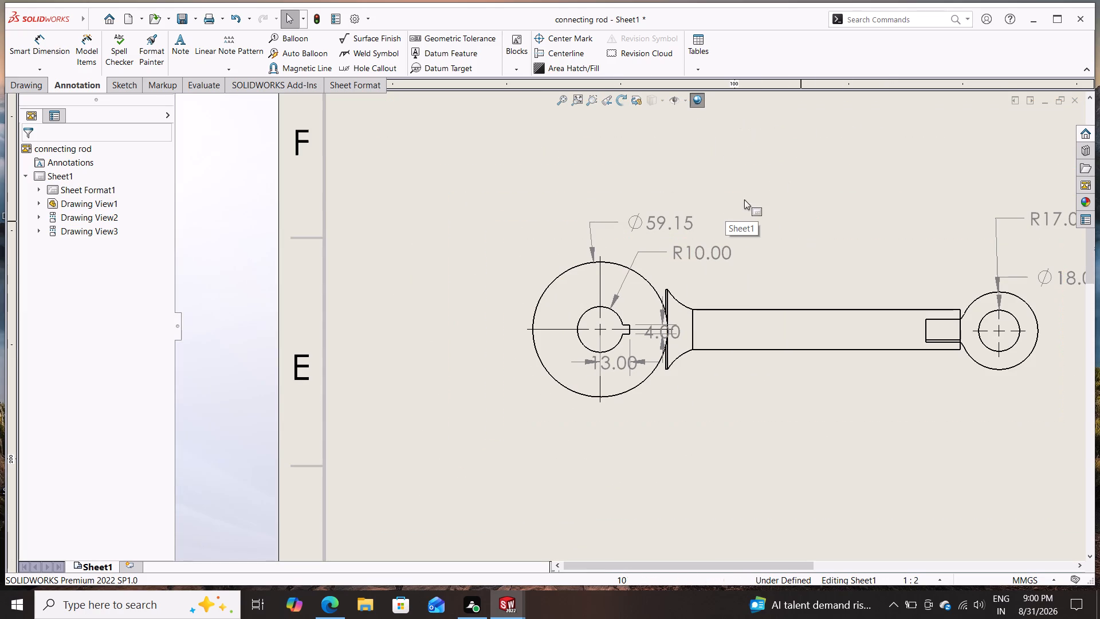
pyautogui.scroll(2, 732, 305)
pyautogui.scroll(3, 682, 355)
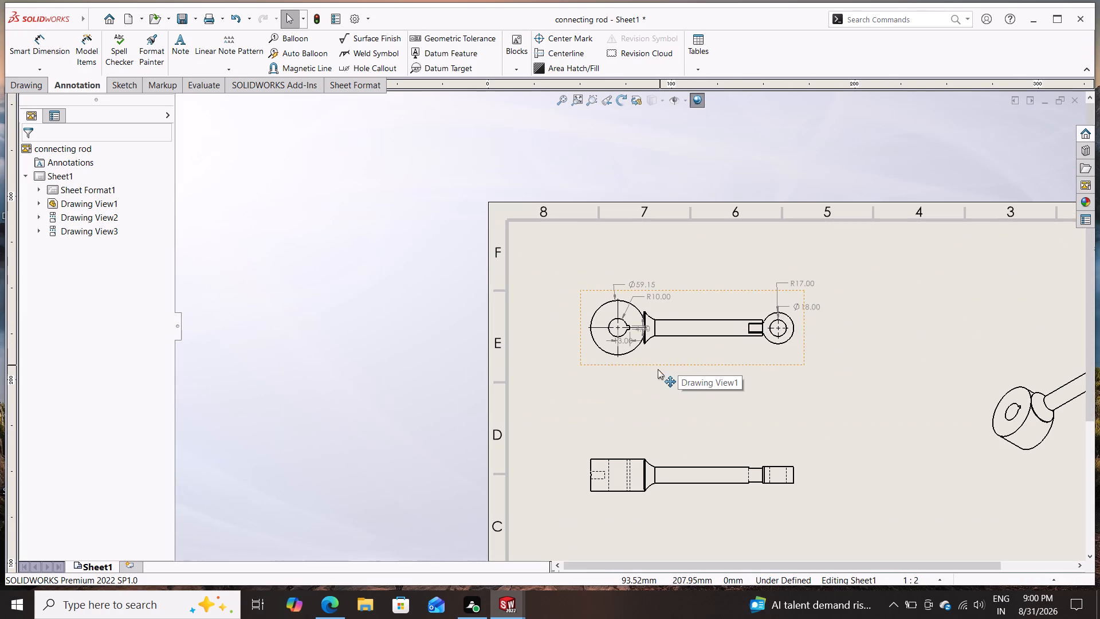
pyautogui.scroll(-3, 645, 430)
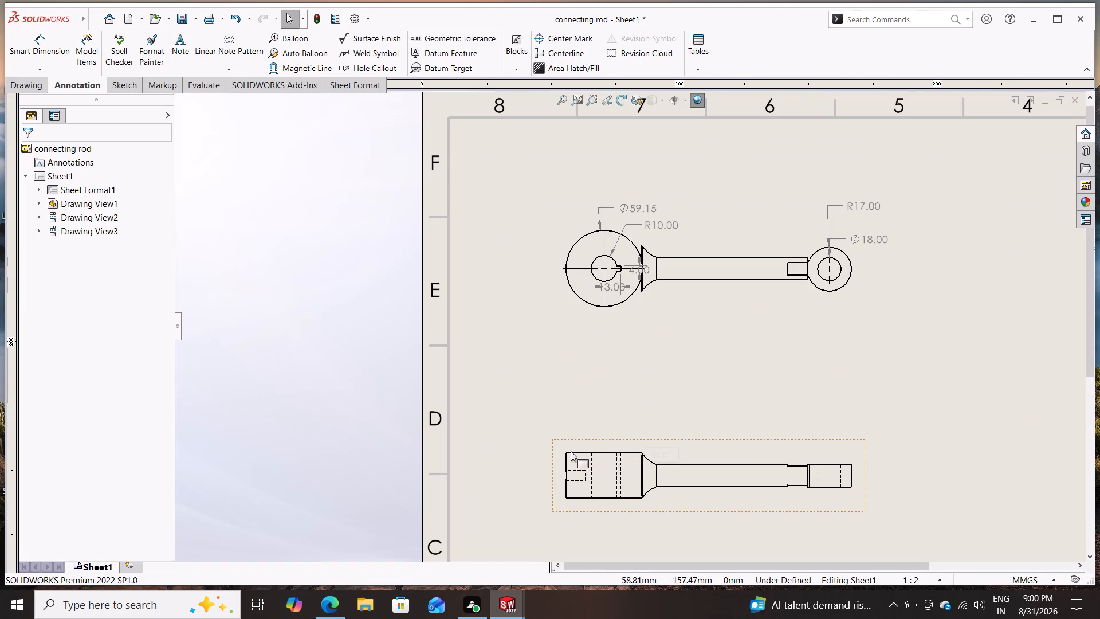
pyautogui.click(575, 453)
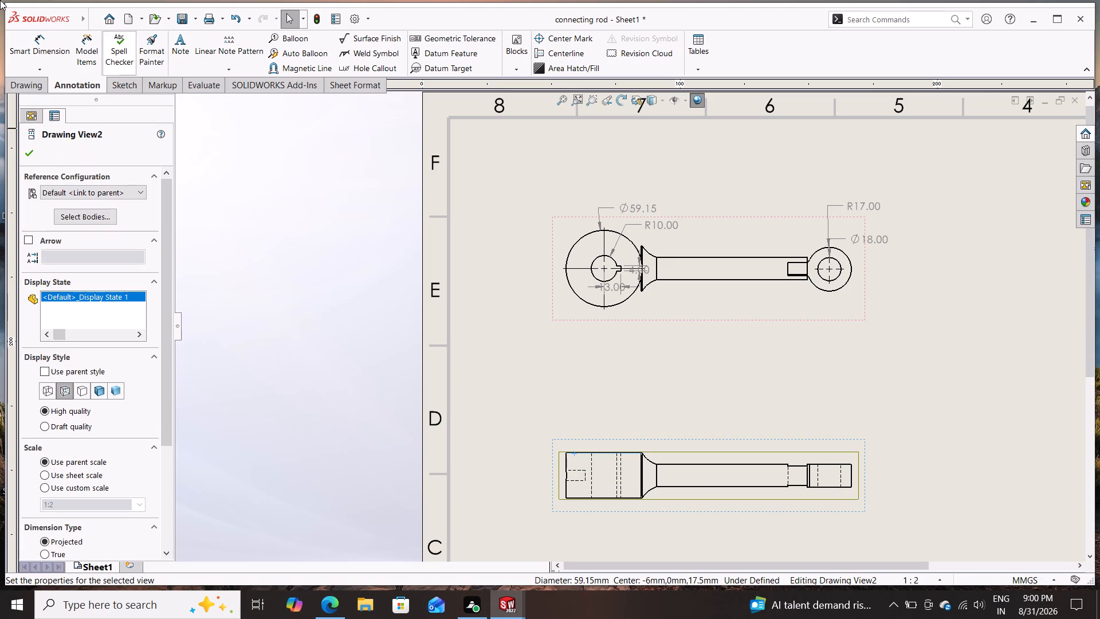
pyautogui.click(45, 39)
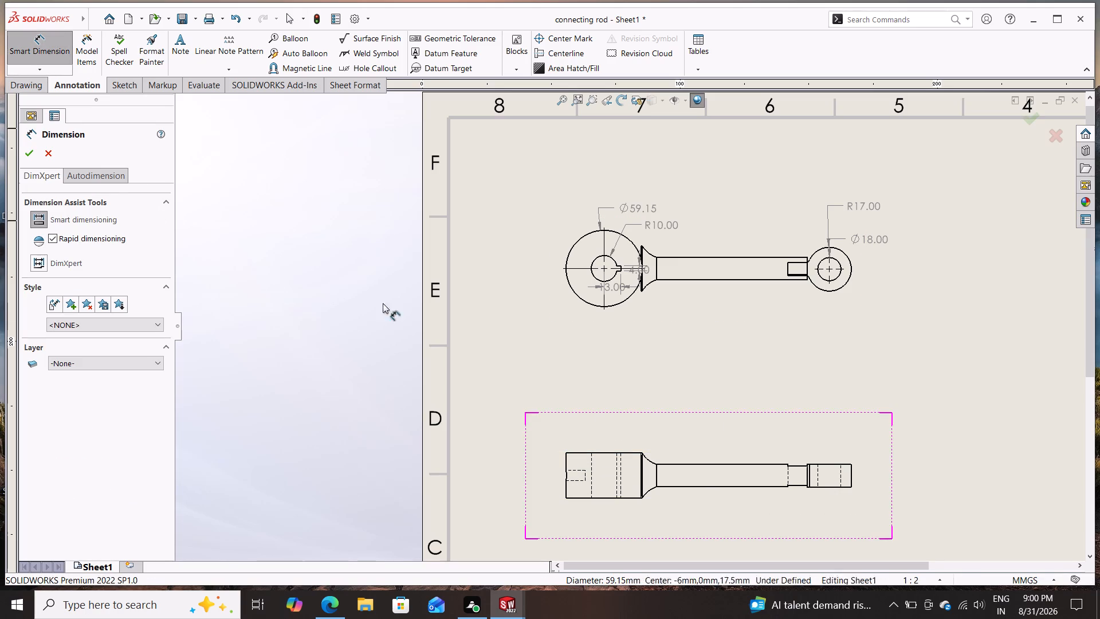
pyautogui.click(579, 454)
pyautogui.moveTo(582, 497); pyautogui.dragTo(575, 486)
pyautogui.click(543, 471)
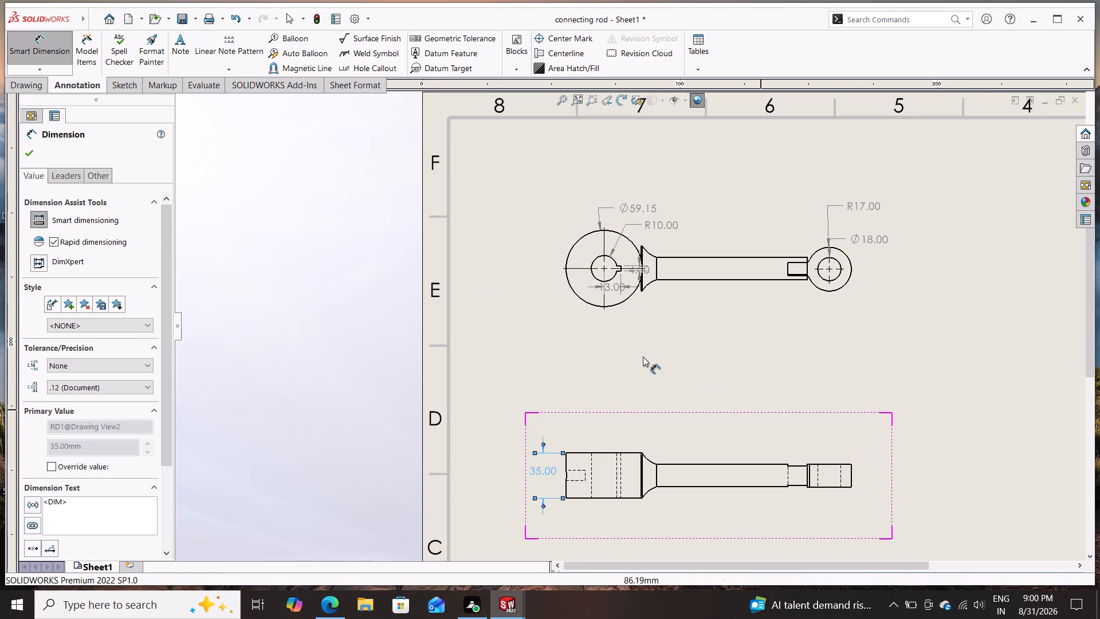
pyautogui.press('Escape')
# Save the connecting rod drawing.
pyautogui.scroll(2, 677, 358)
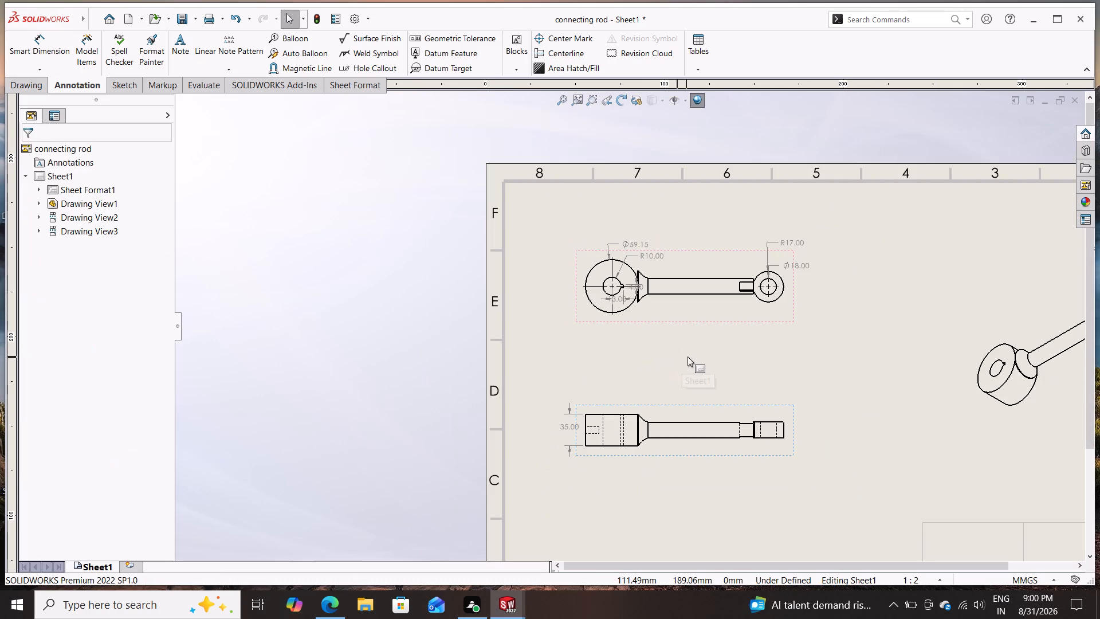
pyautogui.scroll(3, 703, 360)
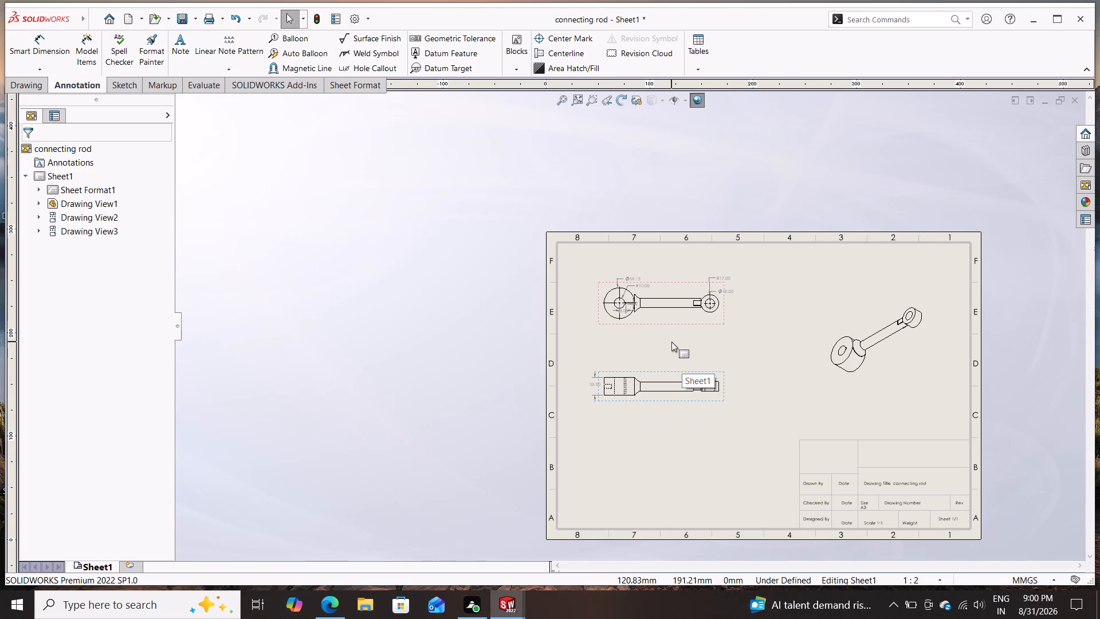
pyautogui.scroll(-2, 767, 370)
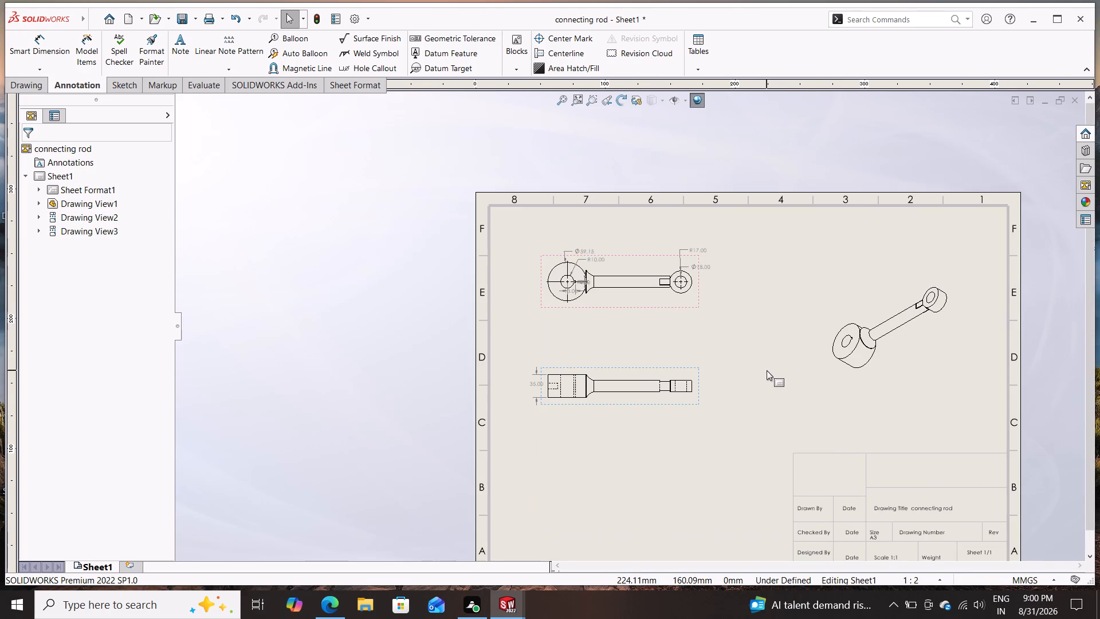
pyautogui.scroll(-2, 719, 388)
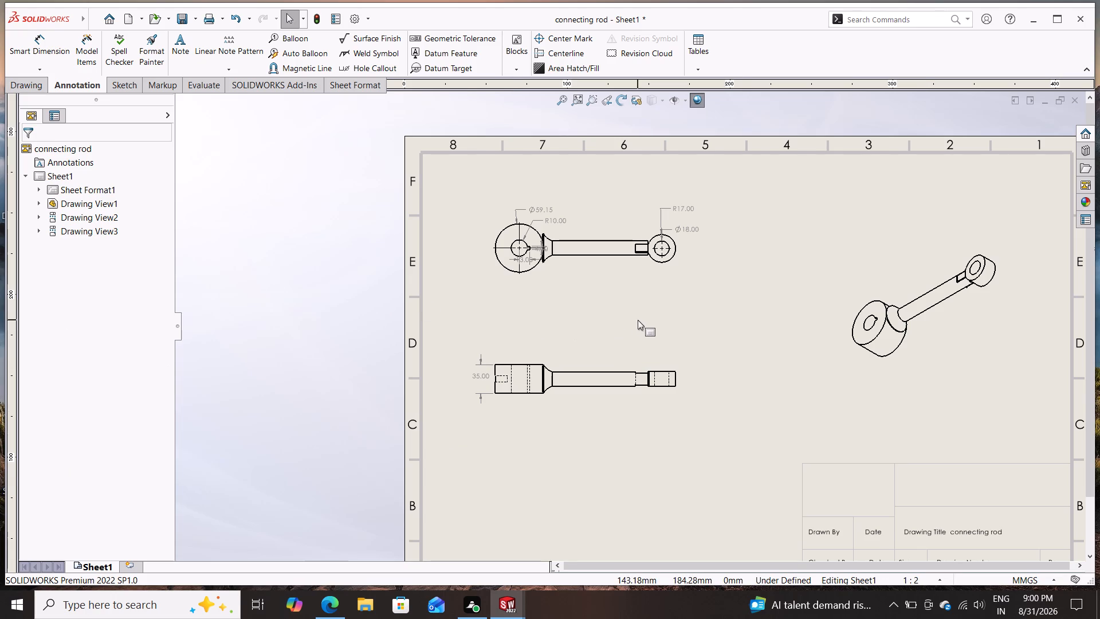
pyautogui.scroll(-1, 638, 320)
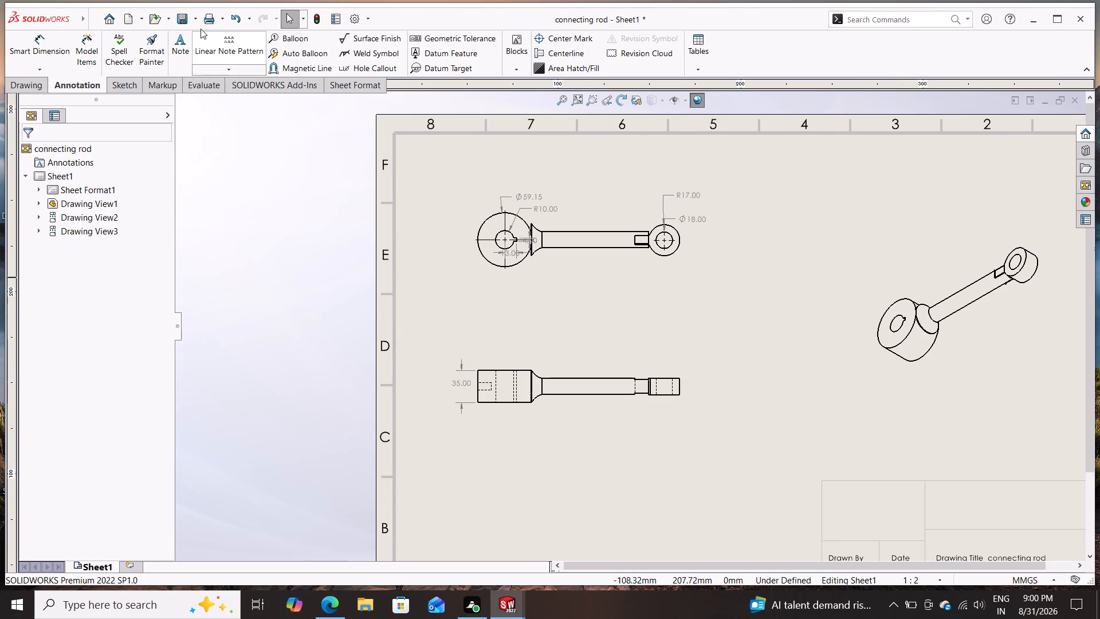
pyautogui.click(198, 17)
pyautogui.click(194, 32)
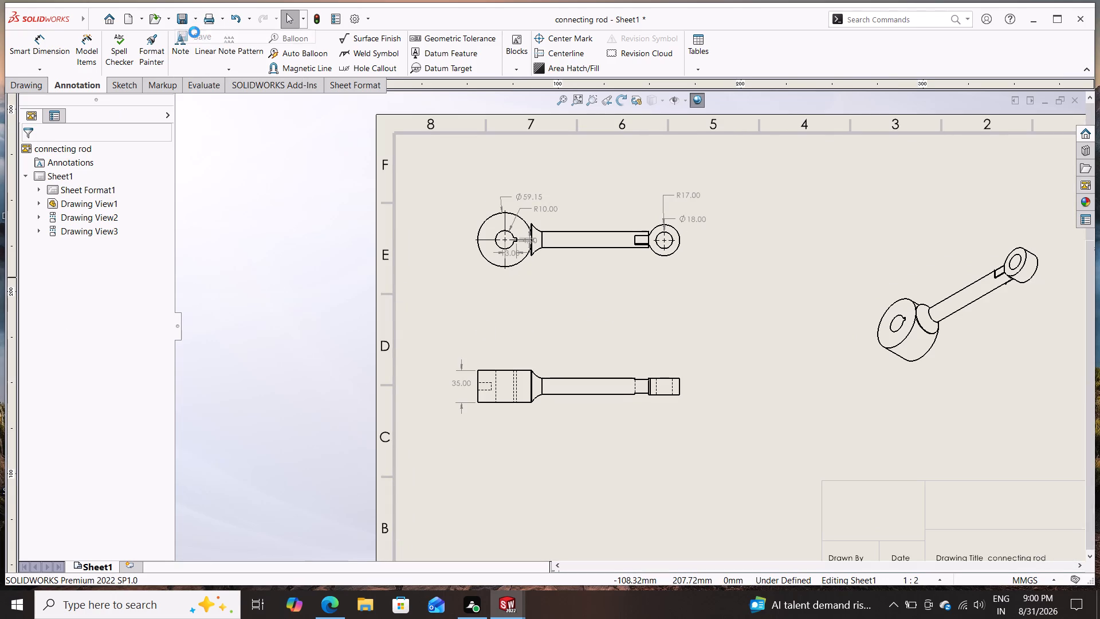
# Export the drawing as a PDF named connecting rod in the Documents folder.
pyautogui.click(197, 19)
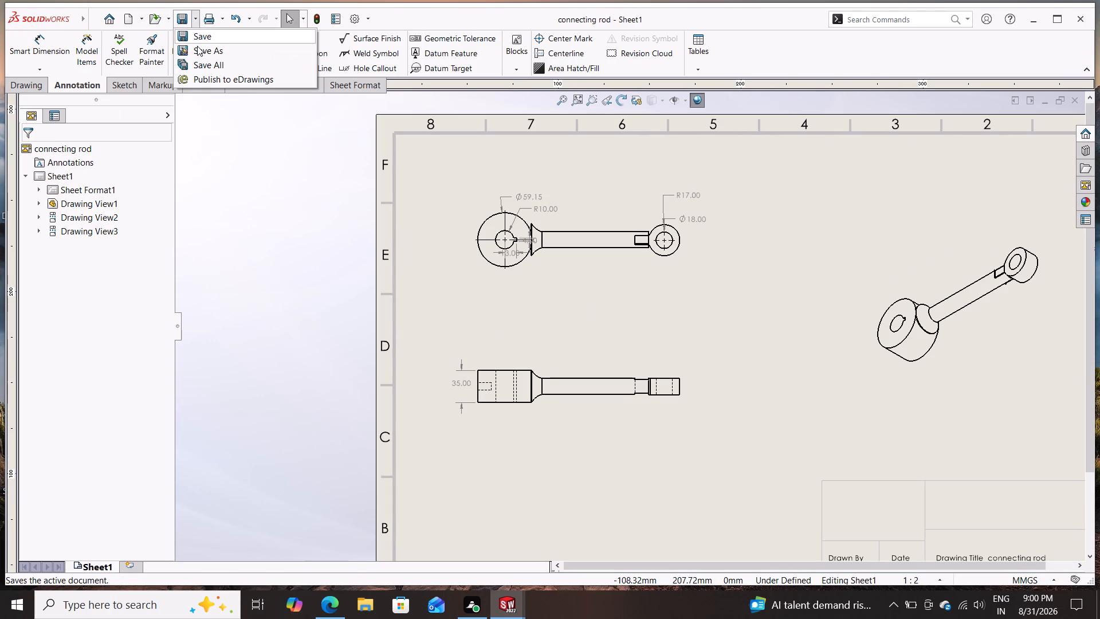
pyautogui.click(197, 46)
pyautogui.click(531, 331)
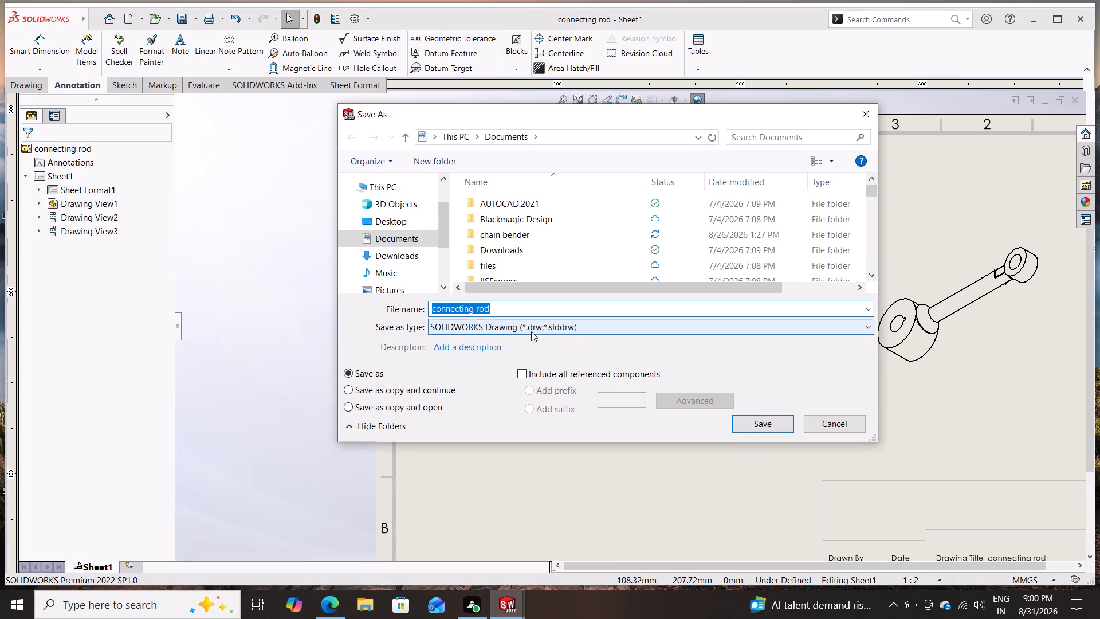
pyautogui.click(513, 377)
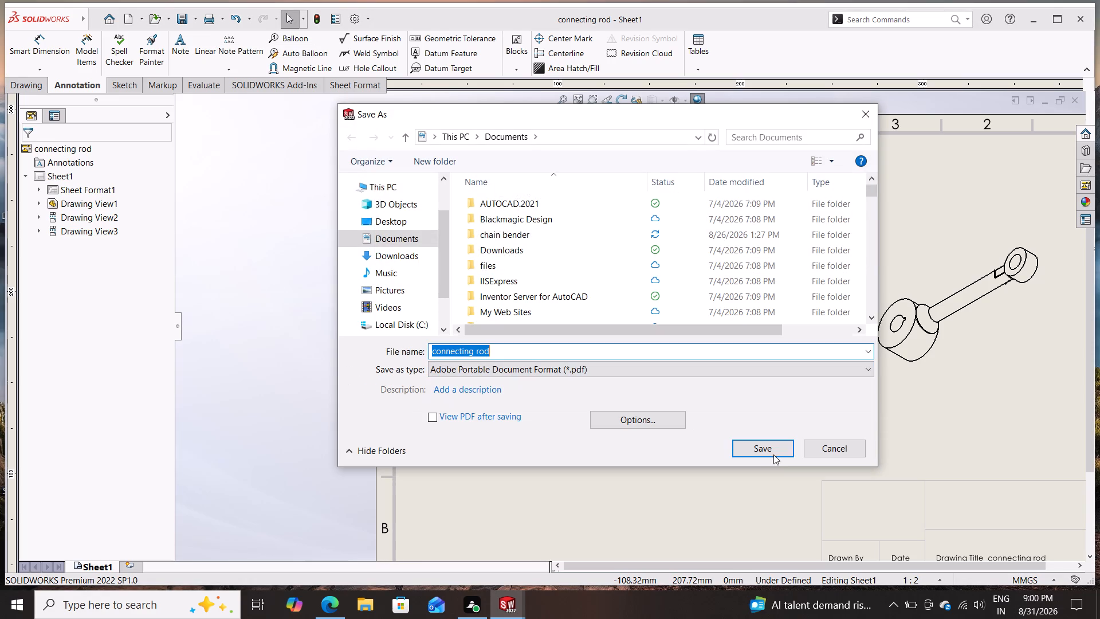
pyautogui.click(776, 456)
pyautogui.click(580, 308)
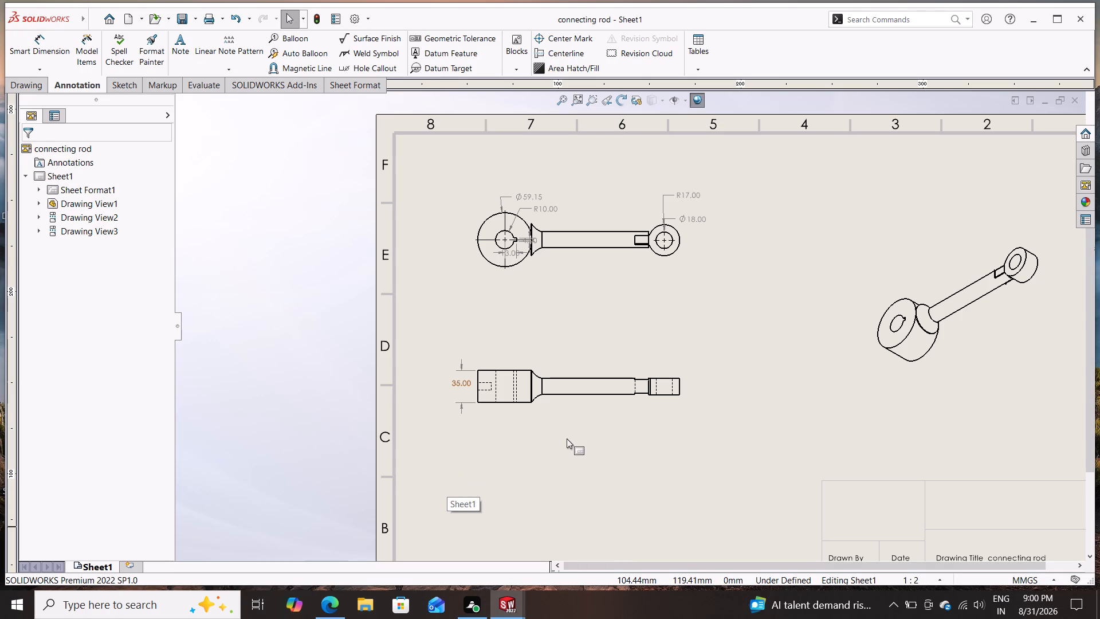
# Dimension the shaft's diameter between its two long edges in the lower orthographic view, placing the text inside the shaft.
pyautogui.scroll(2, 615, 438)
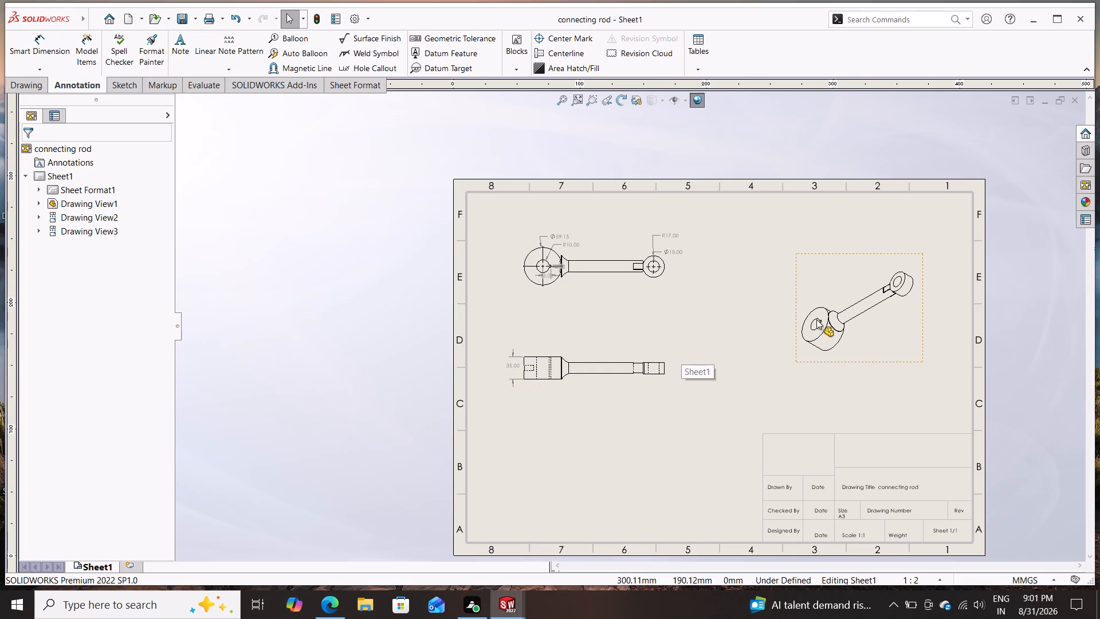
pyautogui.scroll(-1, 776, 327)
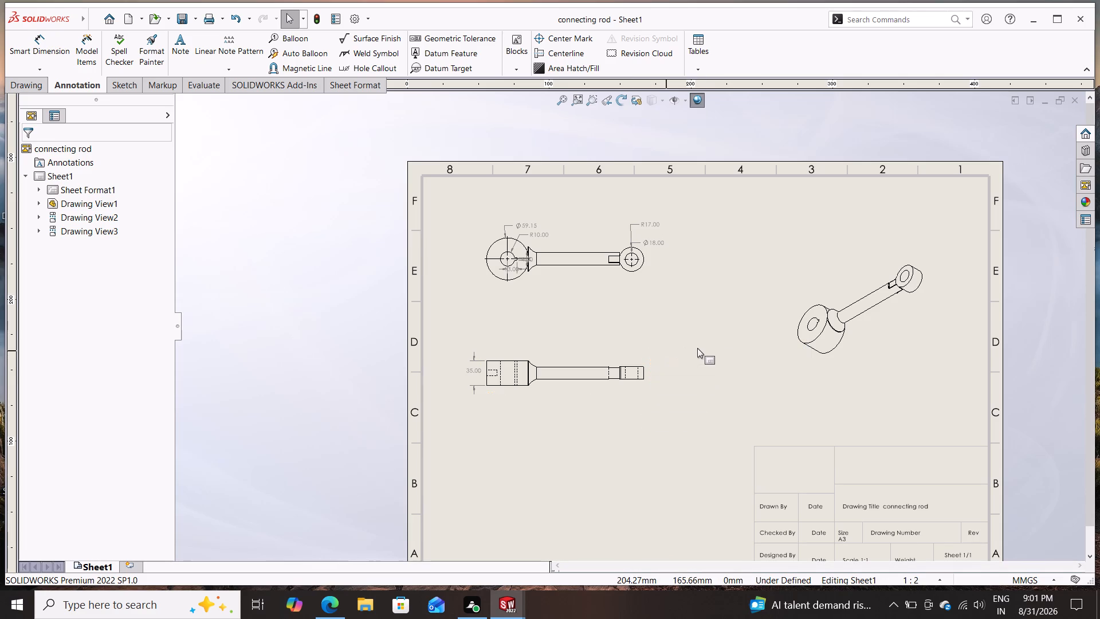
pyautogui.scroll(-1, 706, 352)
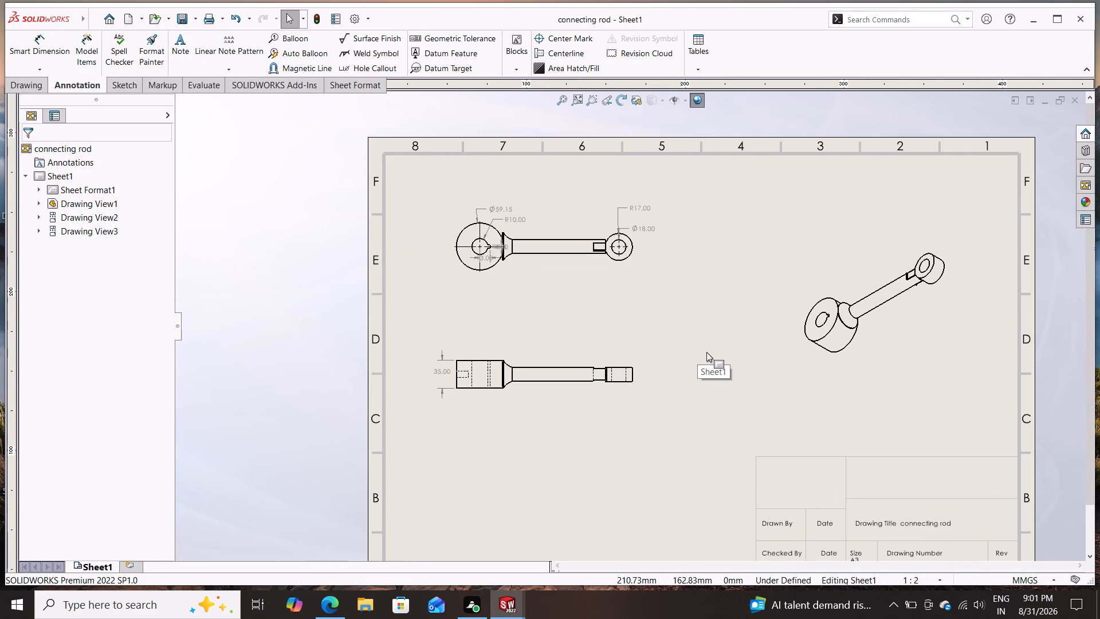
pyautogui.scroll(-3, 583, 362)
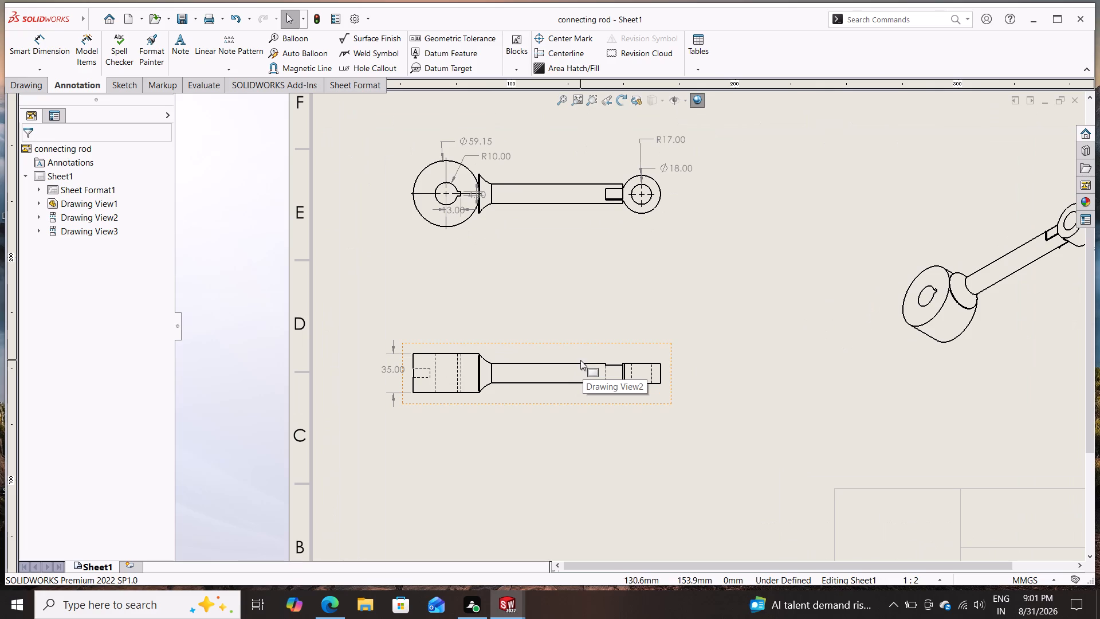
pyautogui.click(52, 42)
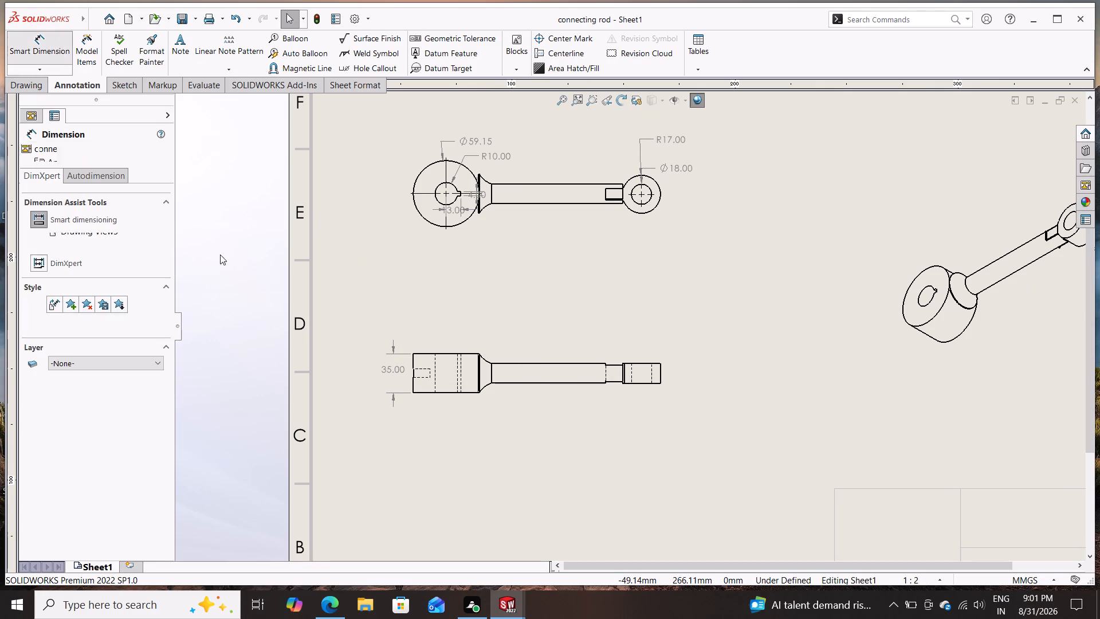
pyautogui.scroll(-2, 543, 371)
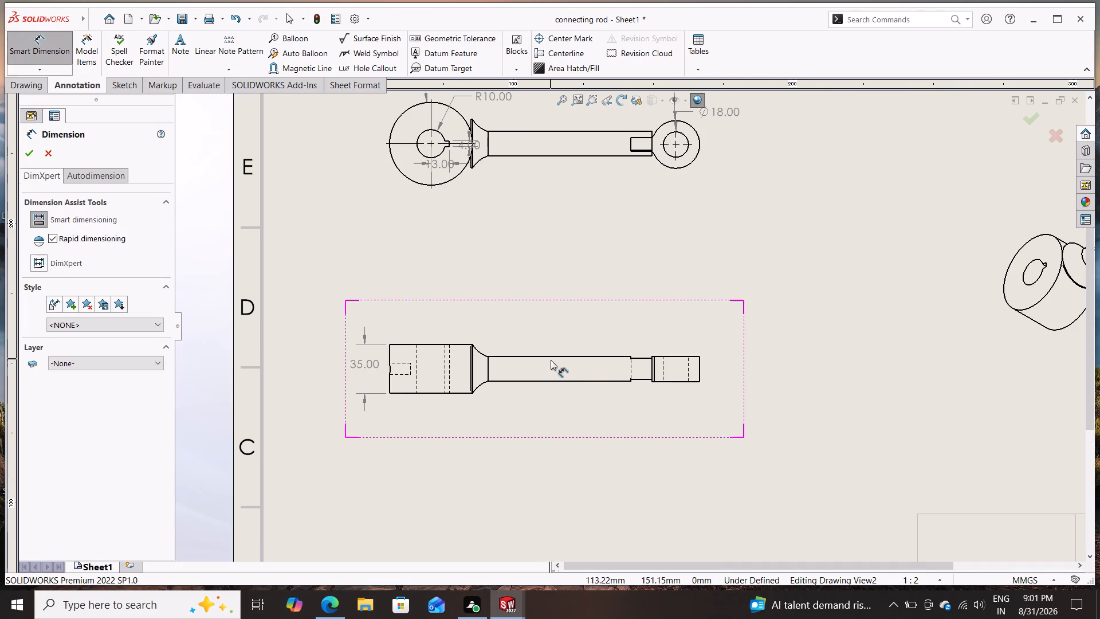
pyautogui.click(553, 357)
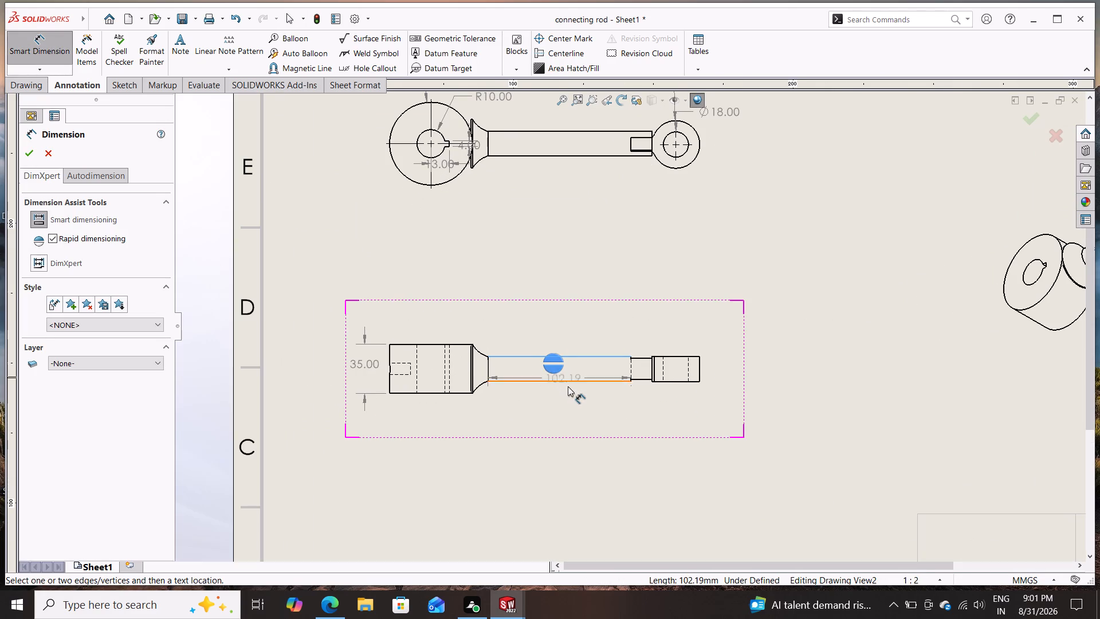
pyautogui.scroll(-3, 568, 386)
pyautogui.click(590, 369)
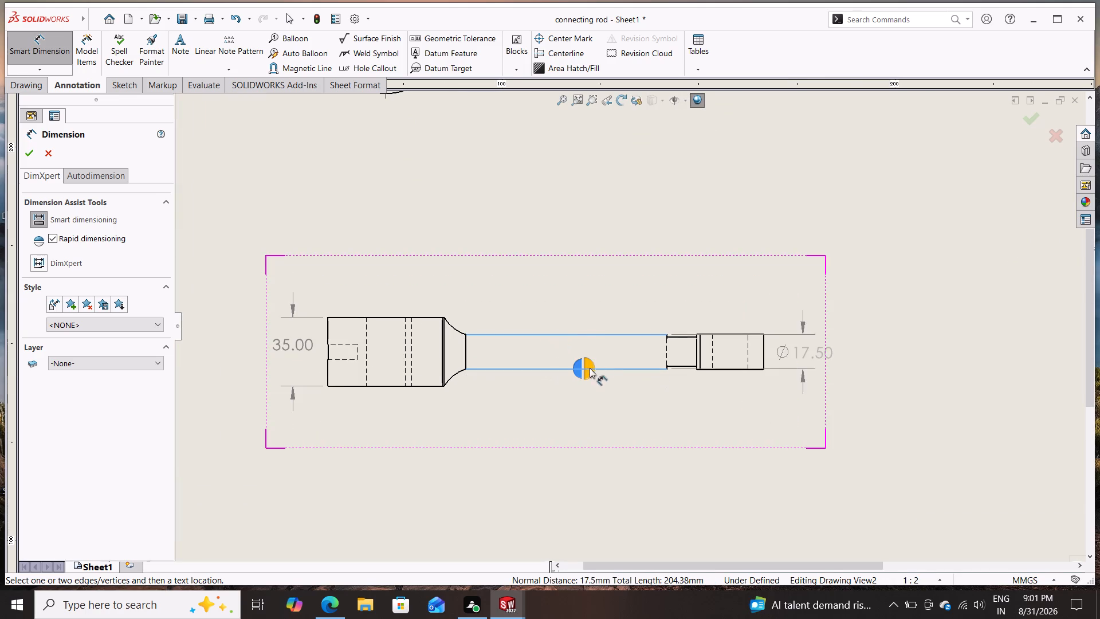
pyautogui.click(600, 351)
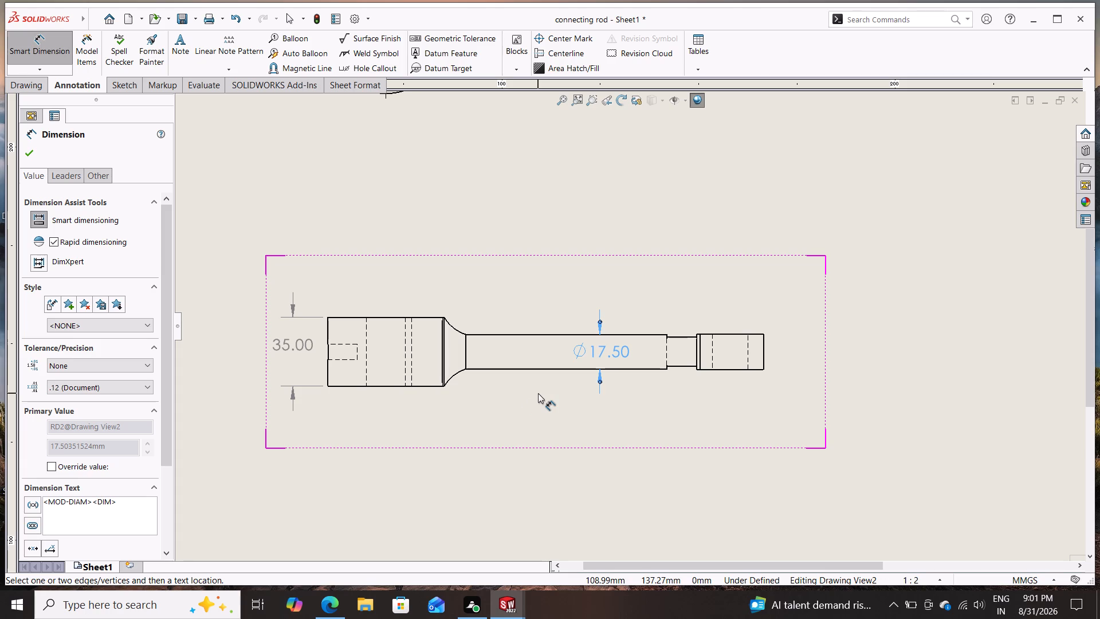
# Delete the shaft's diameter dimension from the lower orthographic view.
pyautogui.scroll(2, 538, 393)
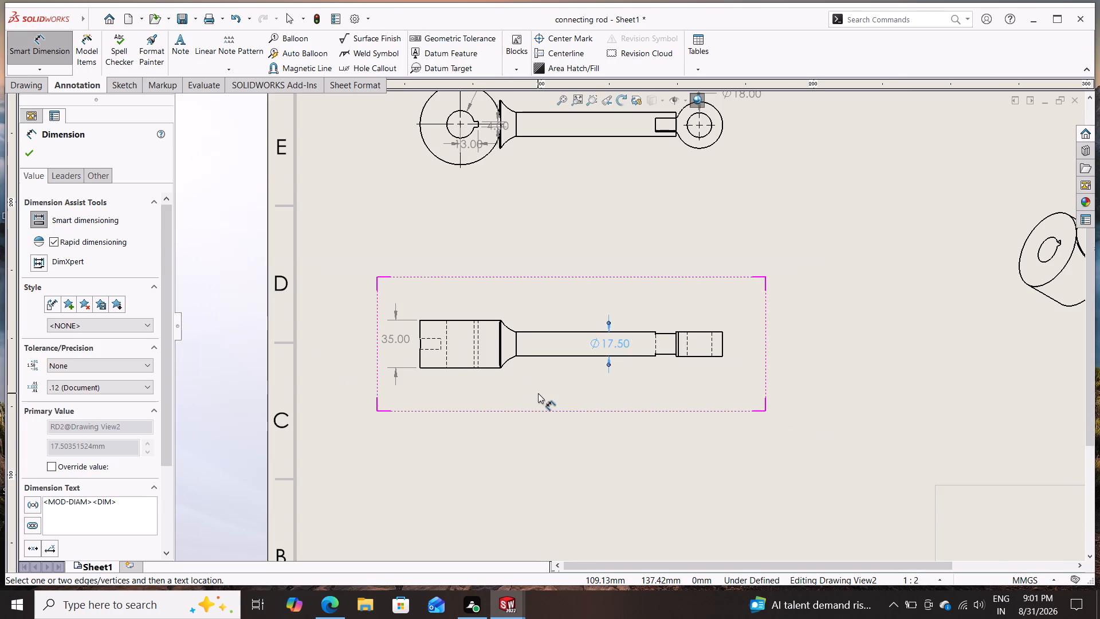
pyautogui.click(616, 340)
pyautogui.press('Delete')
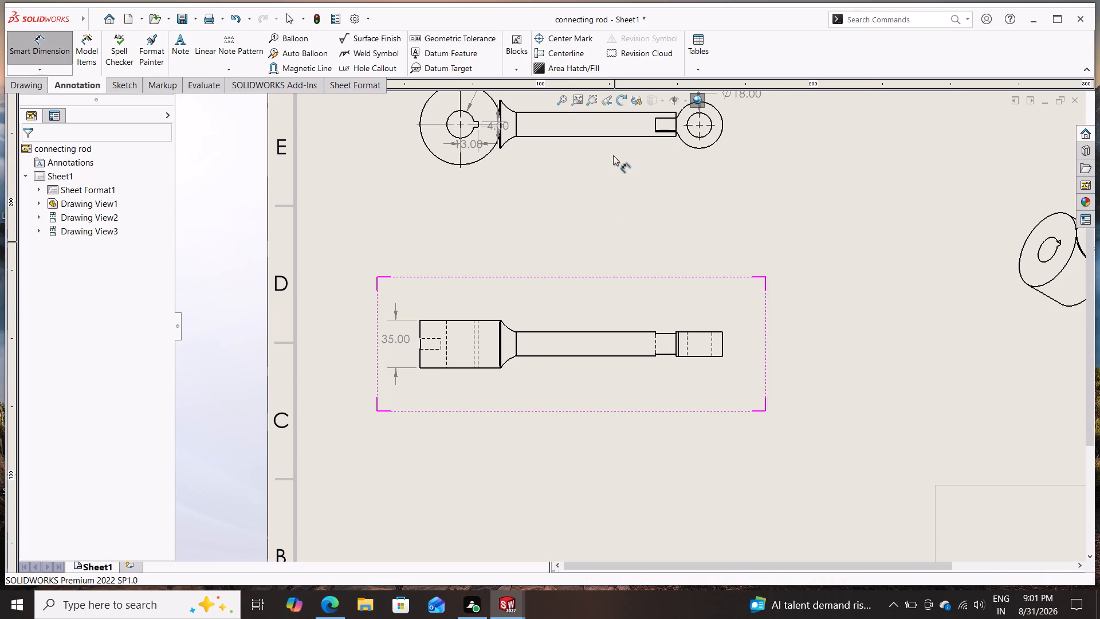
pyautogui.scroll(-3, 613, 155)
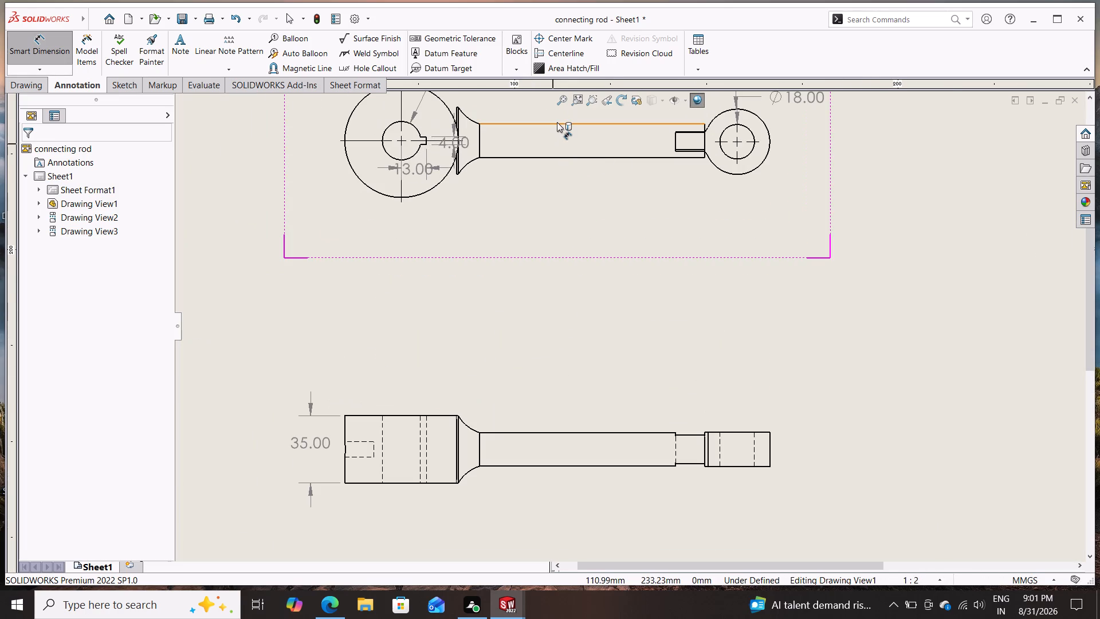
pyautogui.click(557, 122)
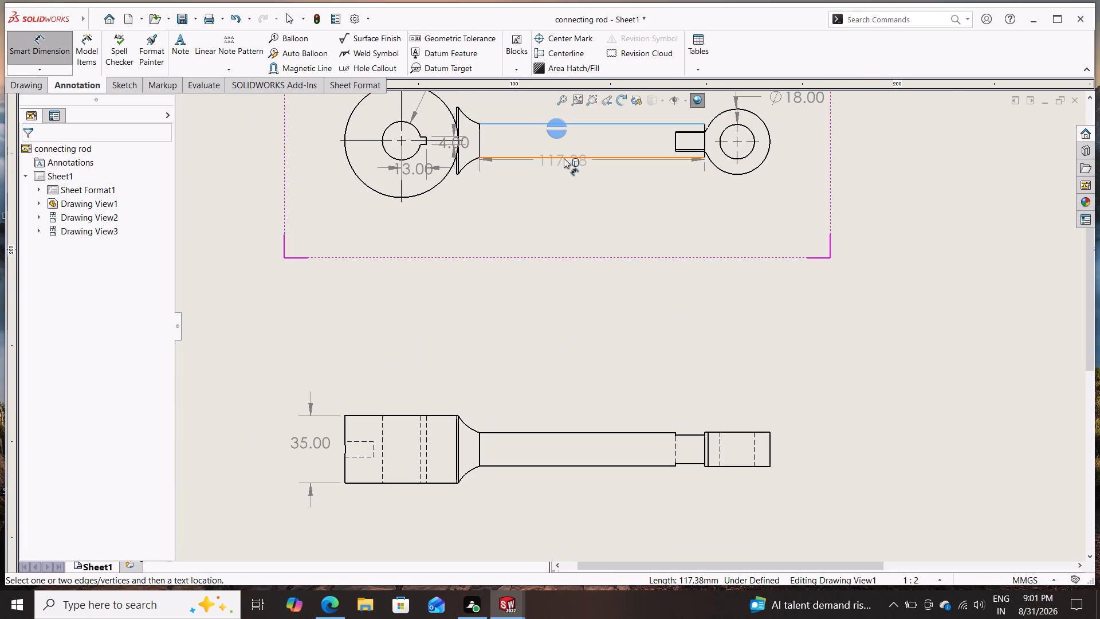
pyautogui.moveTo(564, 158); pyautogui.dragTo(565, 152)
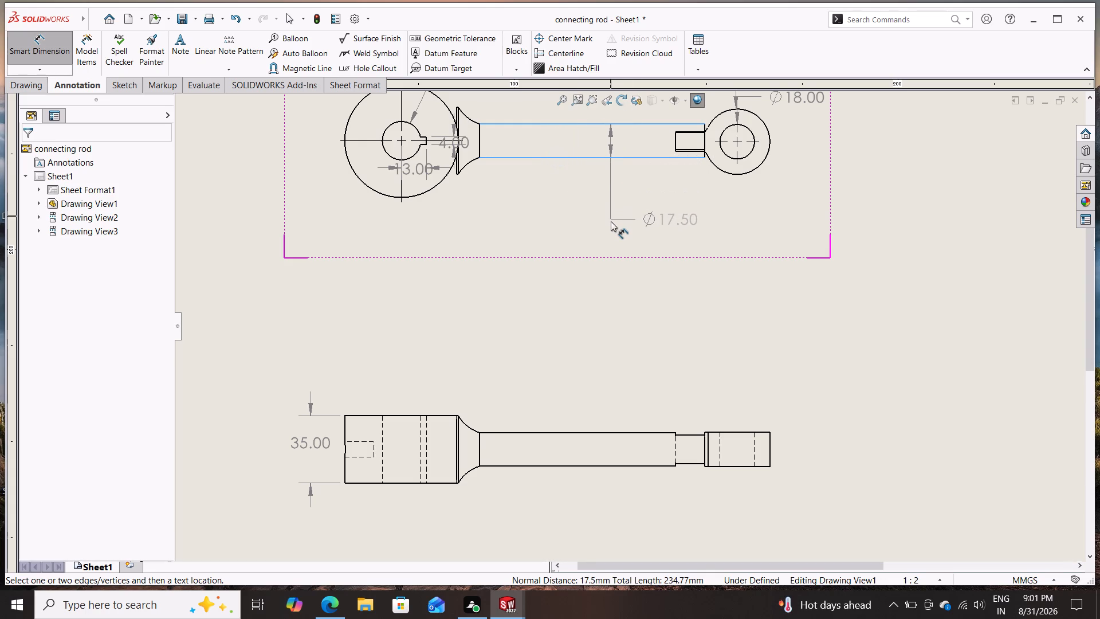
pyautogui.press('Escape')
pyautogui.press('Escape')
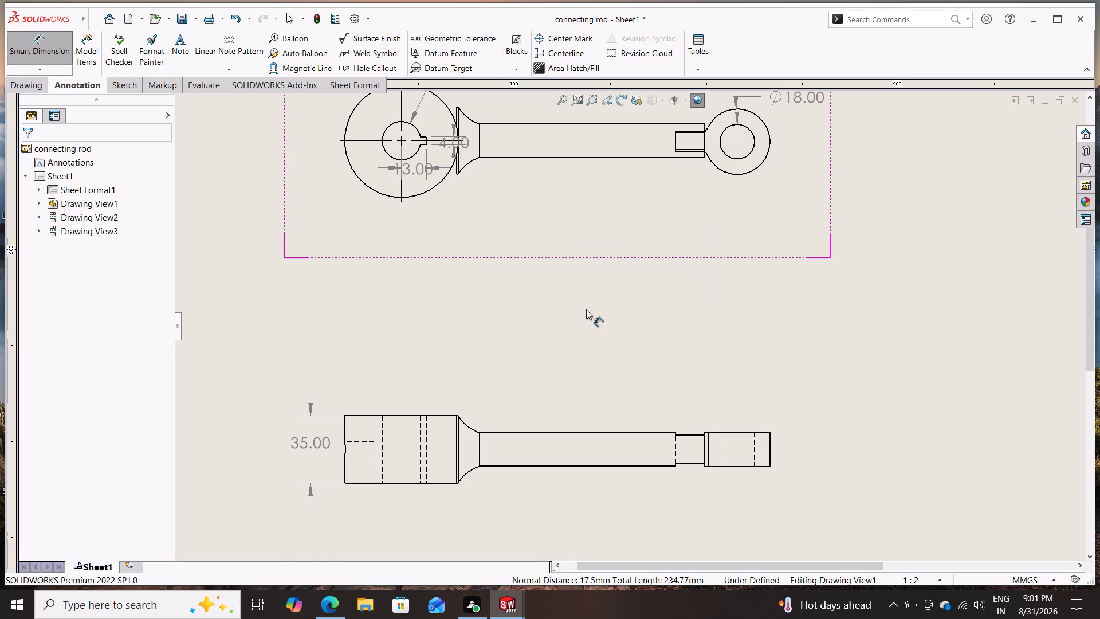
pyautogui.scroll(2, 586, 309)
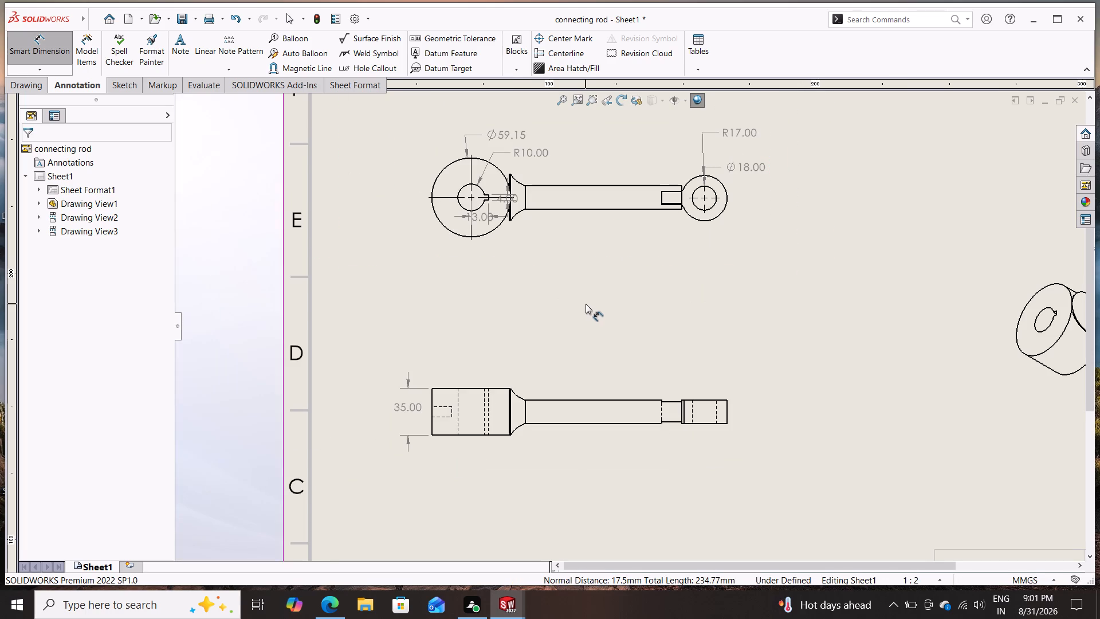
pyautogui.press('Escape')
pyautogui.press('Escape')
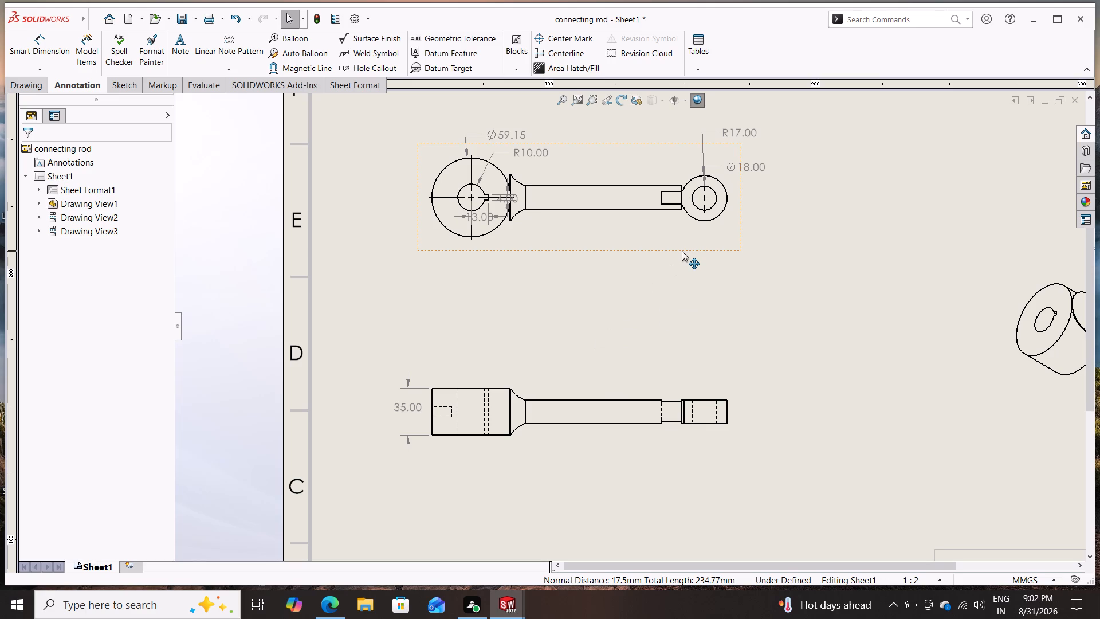
# Move the Ø18.00 dimension of the small-end hole in the upper orthographic view outward, clear of the small end's outline.
pyautogui.moveTo(734, 165); pyautogui.dragTo(761, 173)
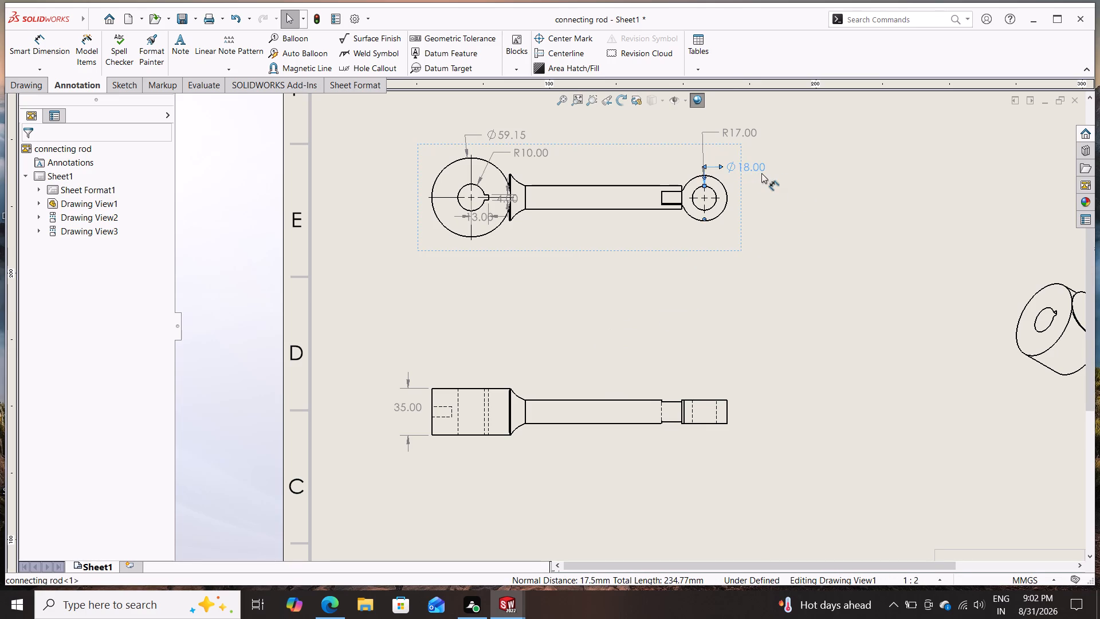
pyautogui.moveTo(761, 173); pyautogui.dragTo(761, 174)
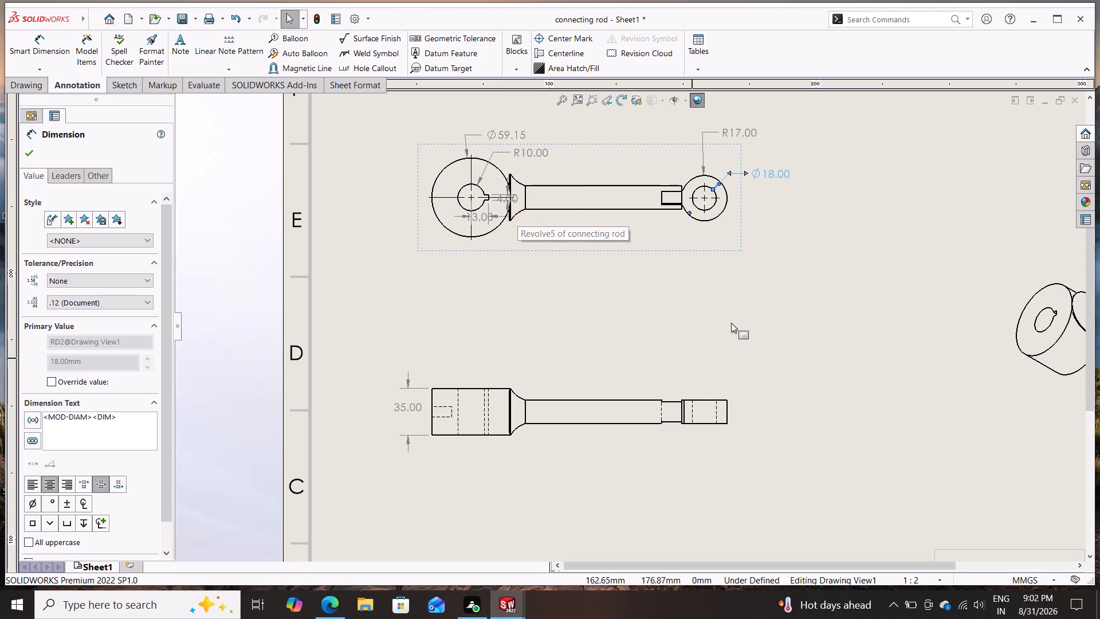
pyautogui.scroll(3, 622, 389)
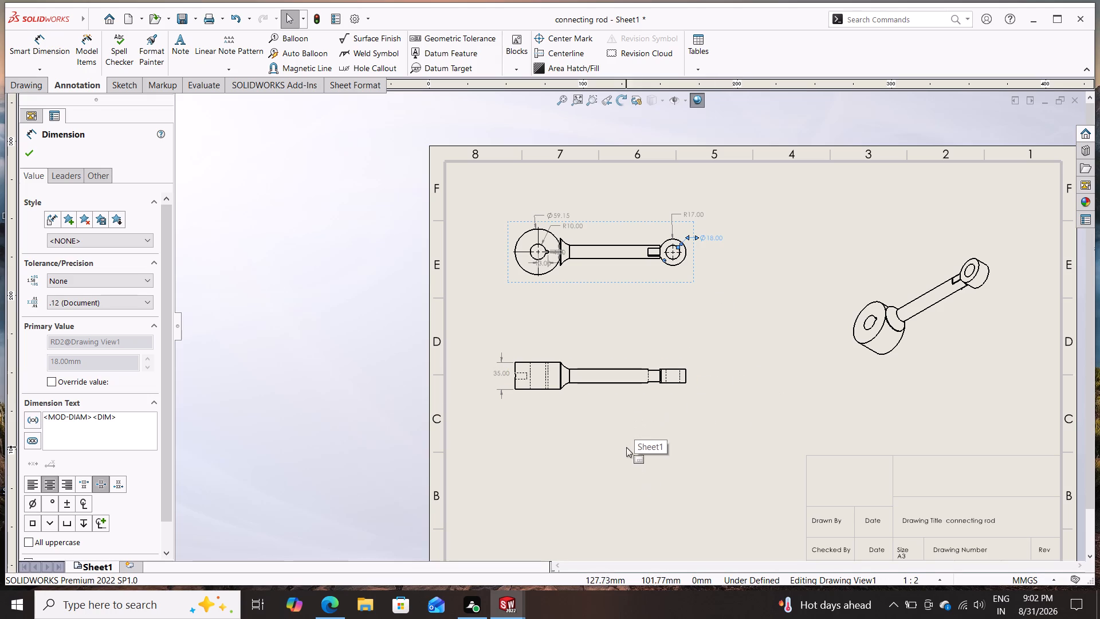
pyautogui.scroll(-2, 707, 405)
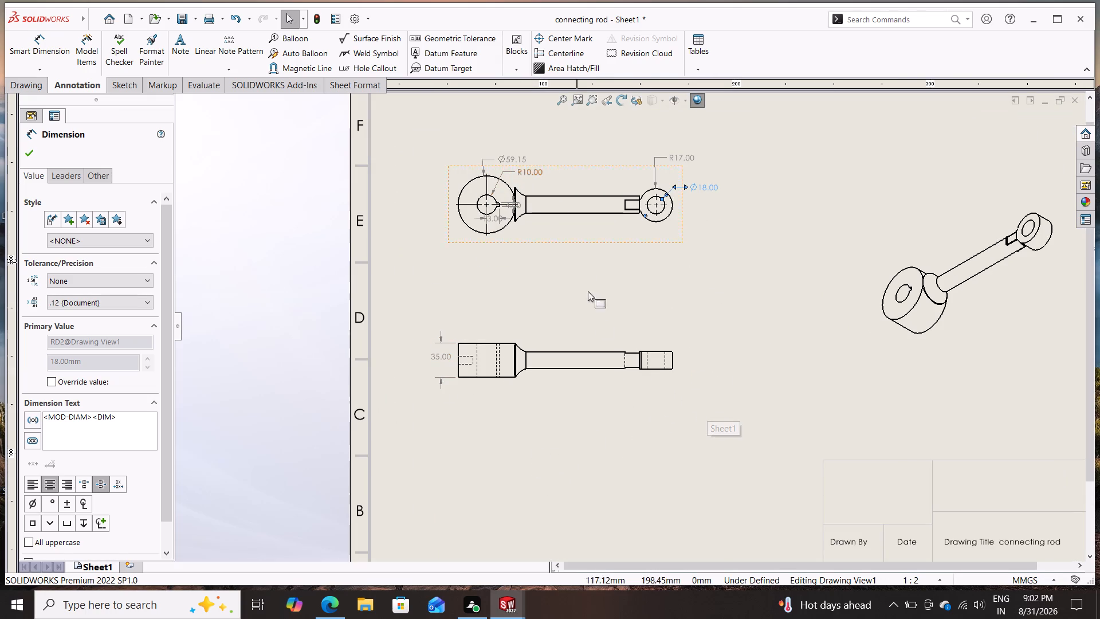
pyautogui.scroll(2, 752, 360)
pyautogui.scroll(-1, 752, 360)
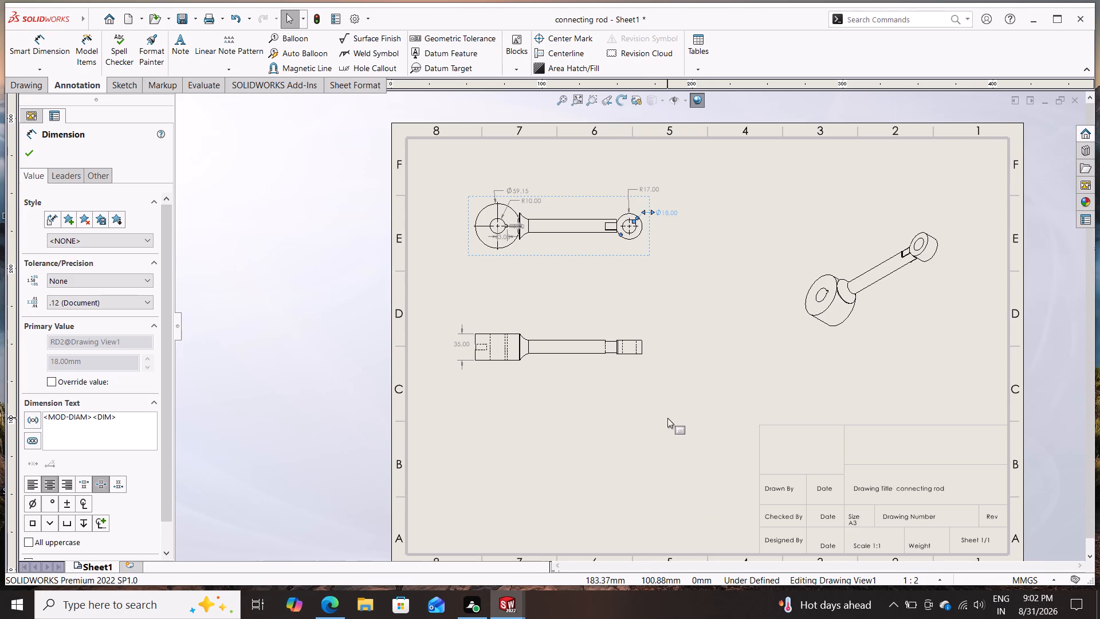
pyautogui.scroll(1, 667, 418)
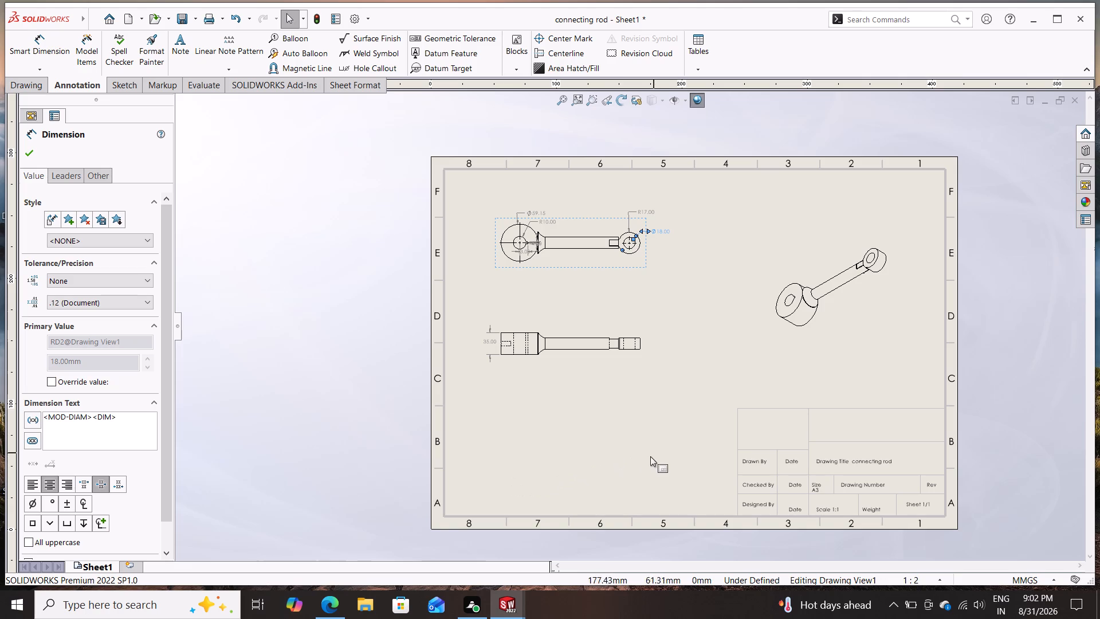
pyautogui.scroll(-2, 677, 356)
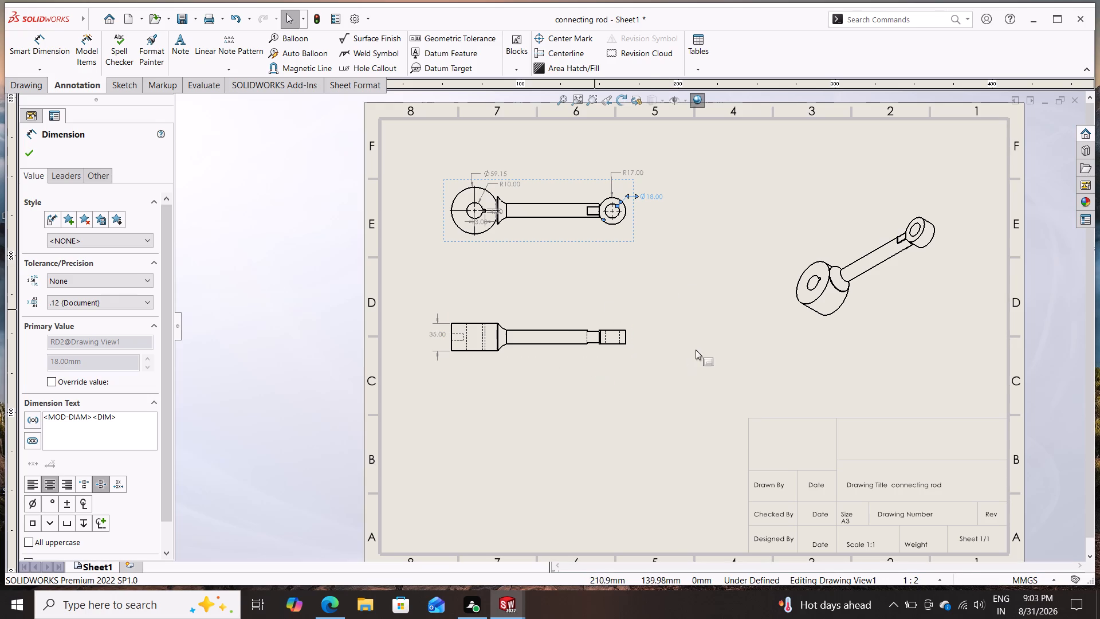
# Switch to the connecting rod part and browse the appearance library to the Car paints in the Painted category.
pyautogui.click(514, 618)
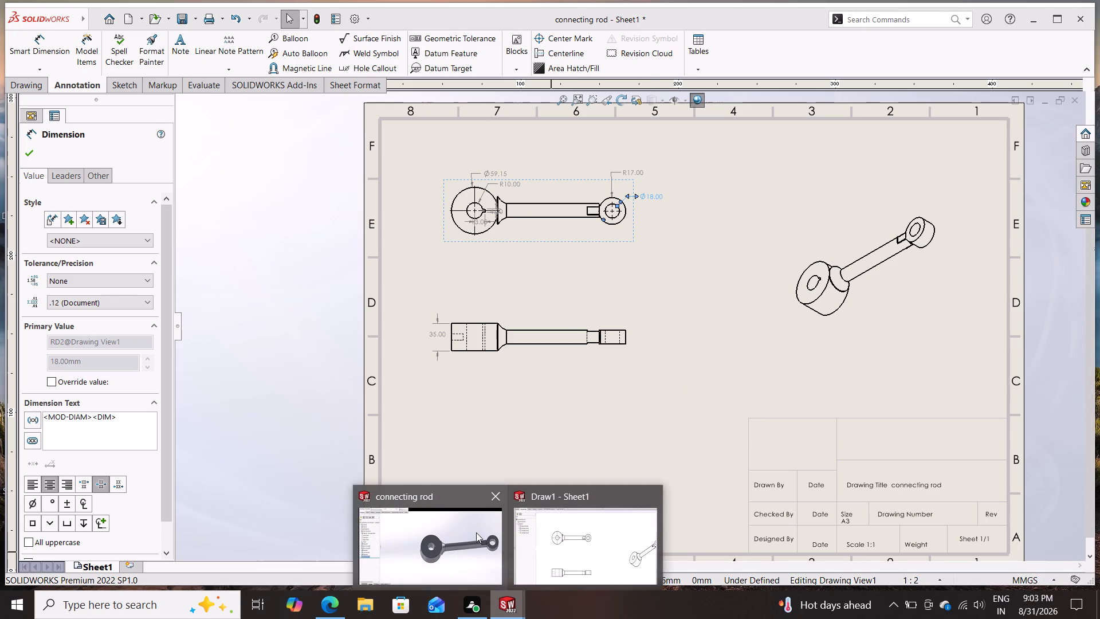
pyautogui.click(476, 532)
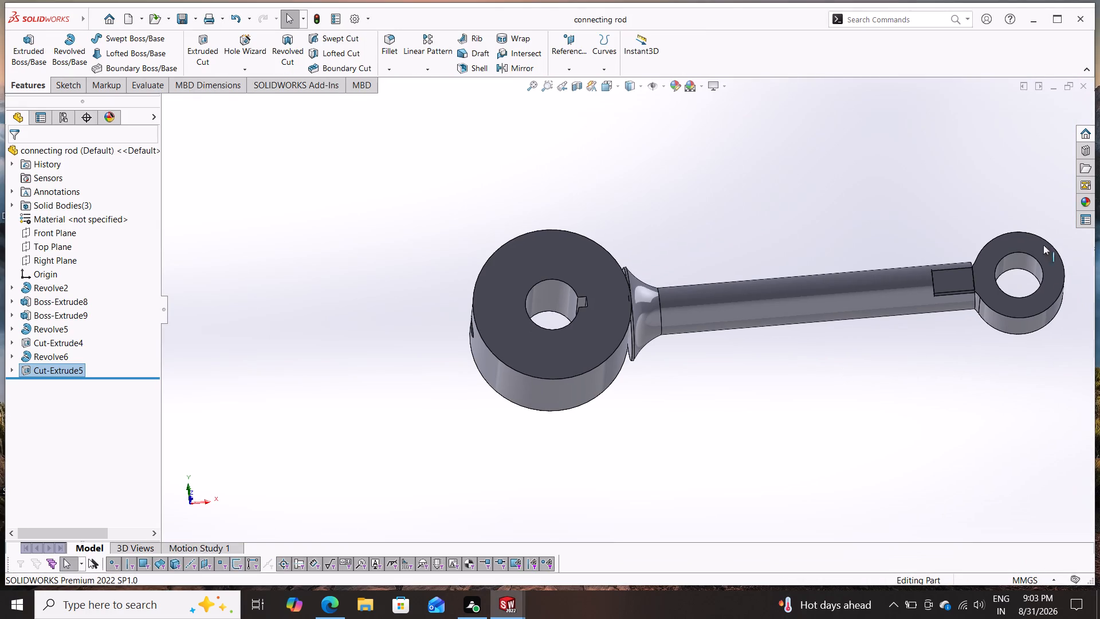
pyautogui.click(1092, 201)
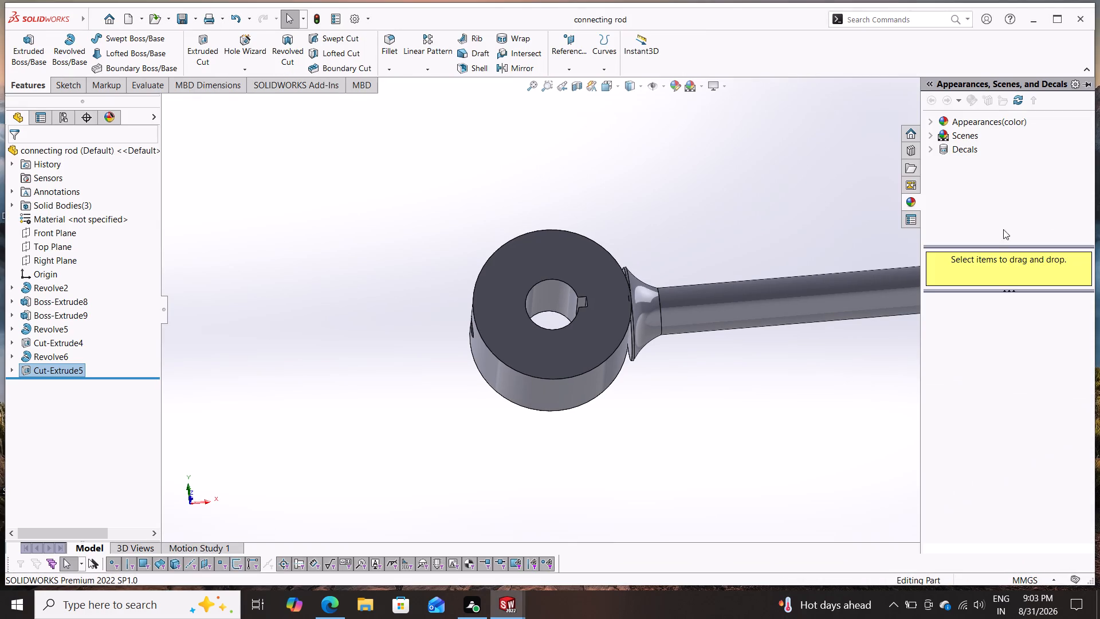
pyautogui.click(932, 120)
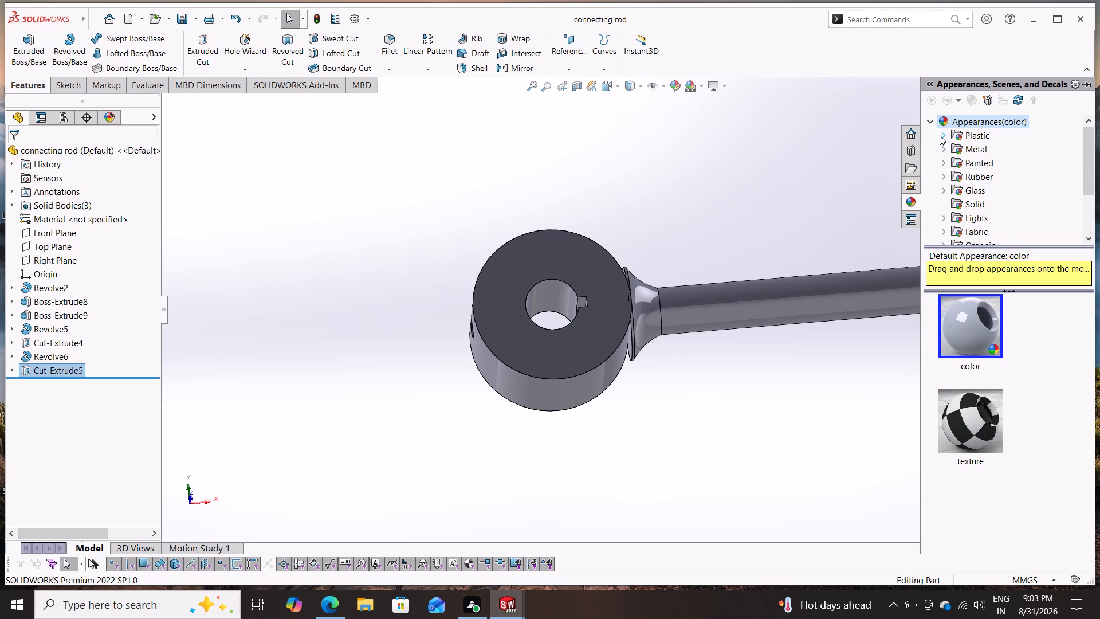
pyautogui.click(942, 135)
pyautogui.click(941, 123)
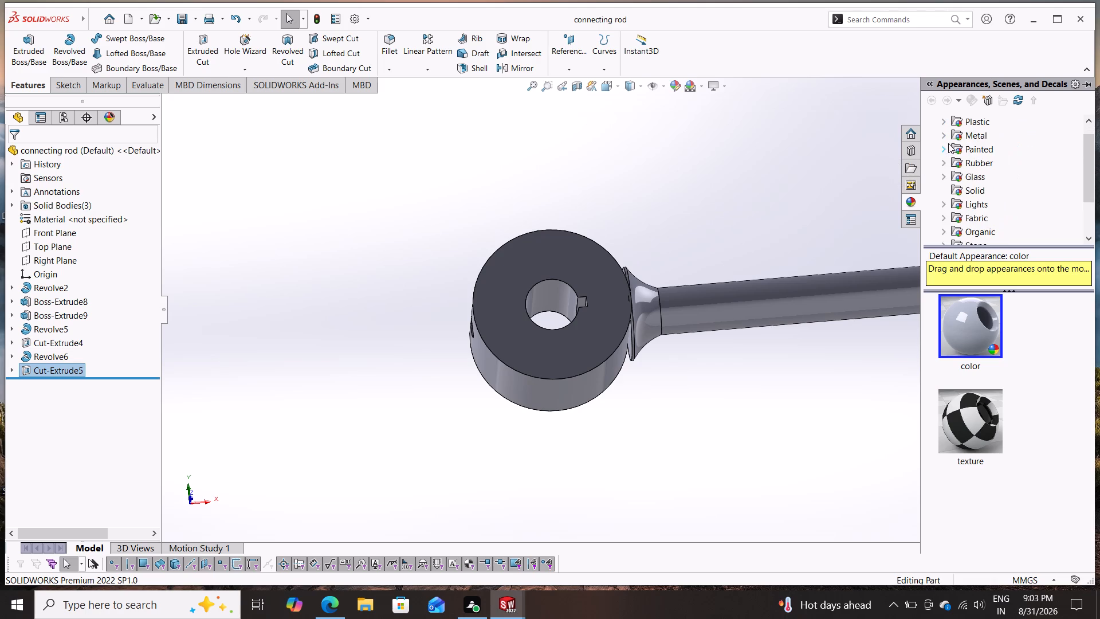
pyautogui.click(945, 132)
pyautogui.click(945, 132)
pyautogui.click(943, 122)
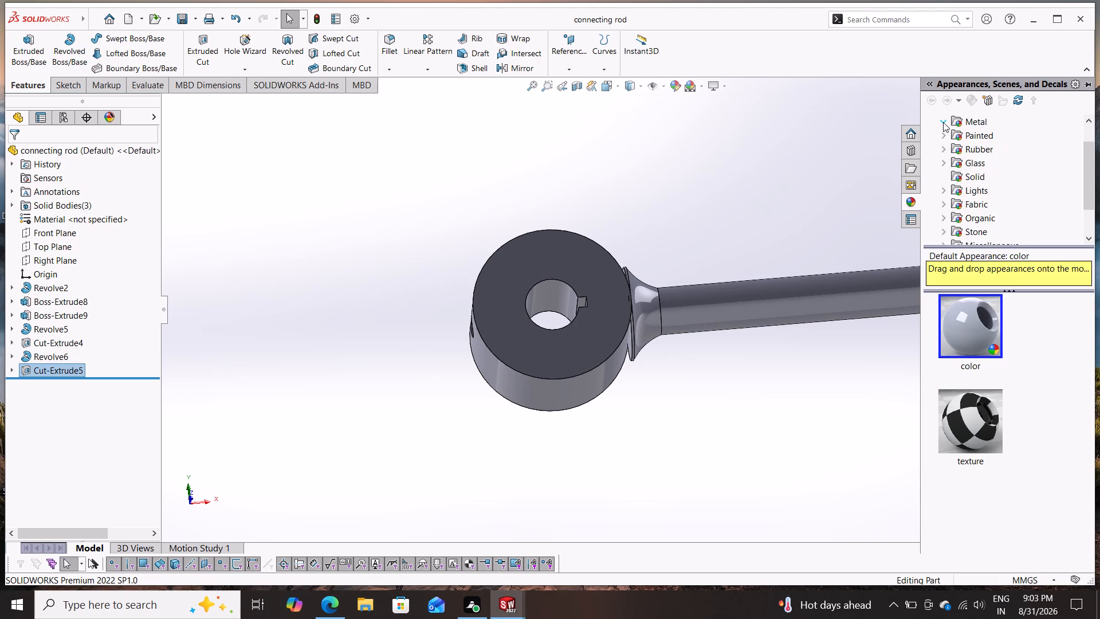
pyautogui.click(943, 135)
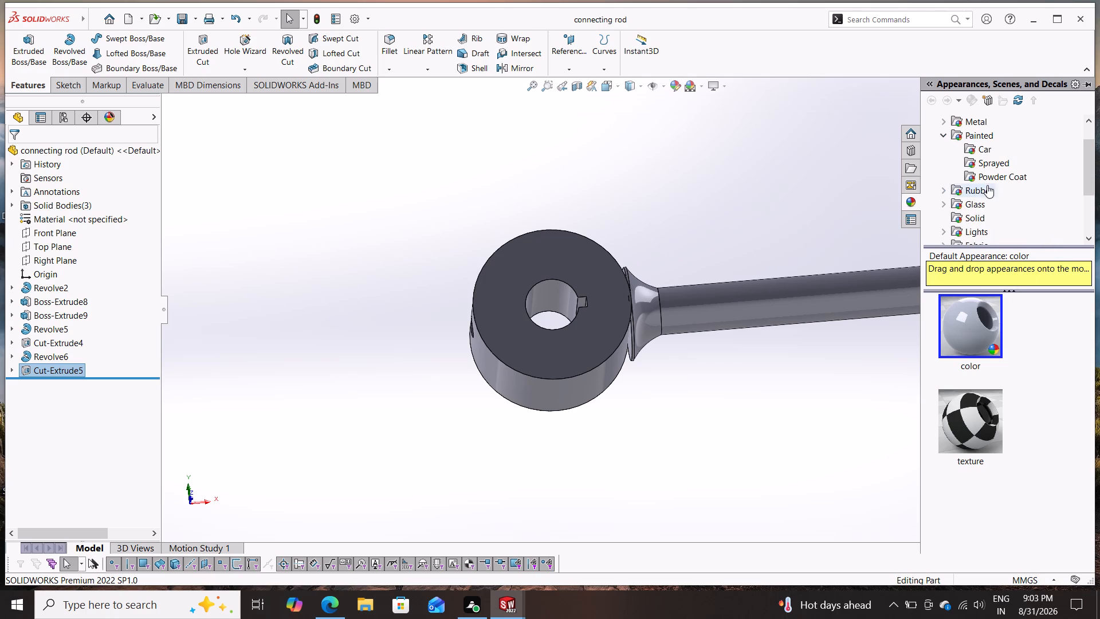
pyautogui.click(993, 150)
pyautogui.click(988, 149)
# Examine the connecting rod model from several angles, covering the big end, the shaft and the small end.
pyautogui.moveTo(726, 389); pyautogui.dragTo(725, 385, button='middle')
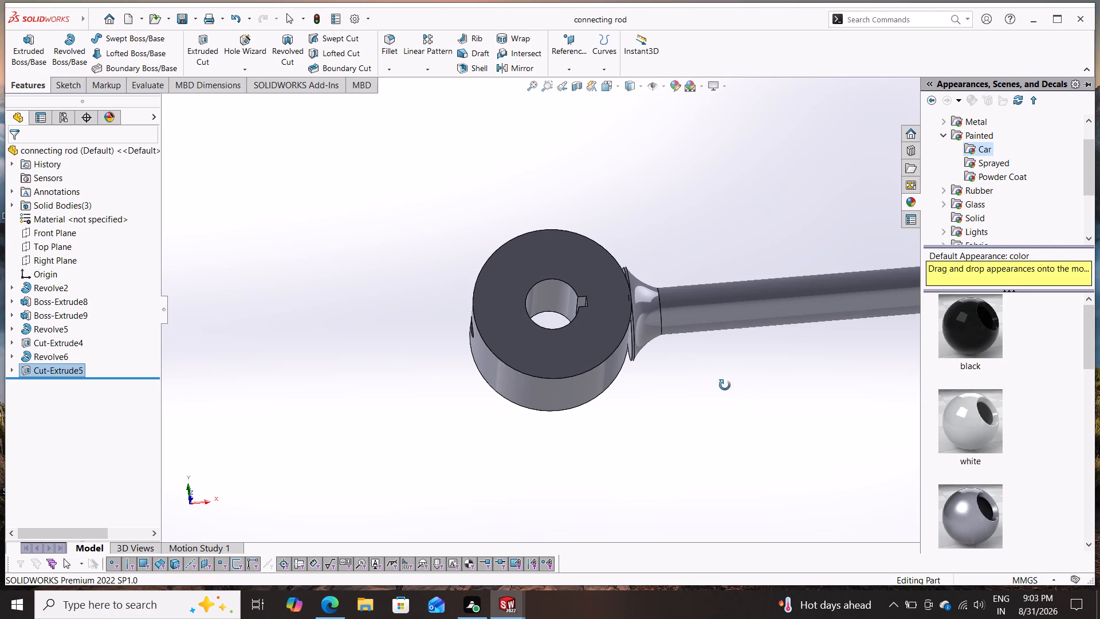
pyautogui.moveTo(725, 385); pyautogui.dragTo(719, 288, button='middle')
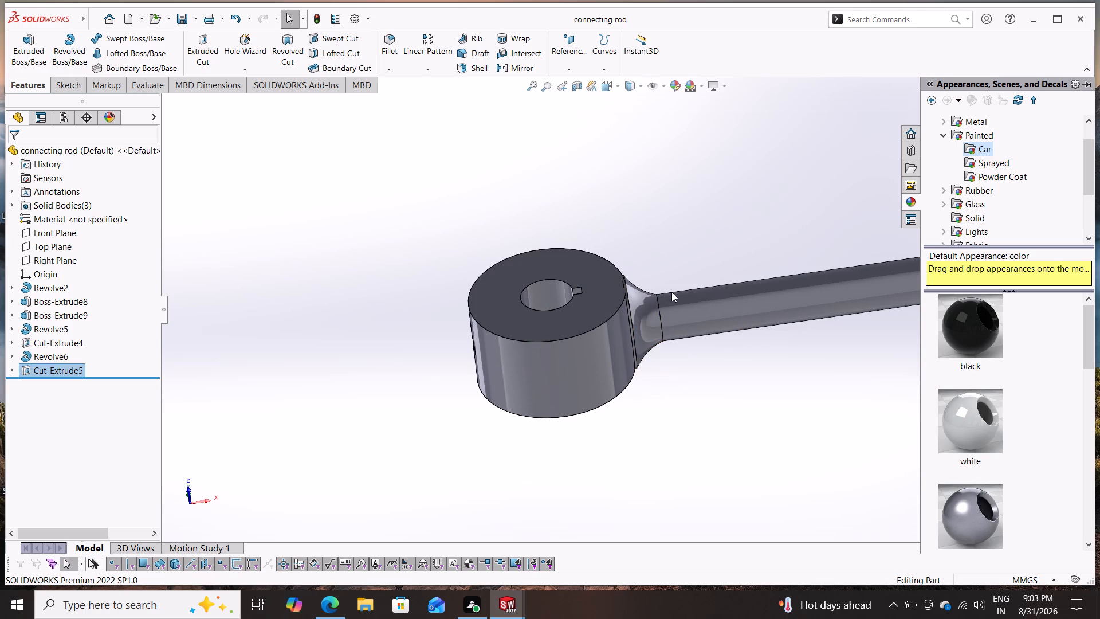
pyautogui.moveTo(751, 398); pyautogui.dragTo(742, 289, button='middle')
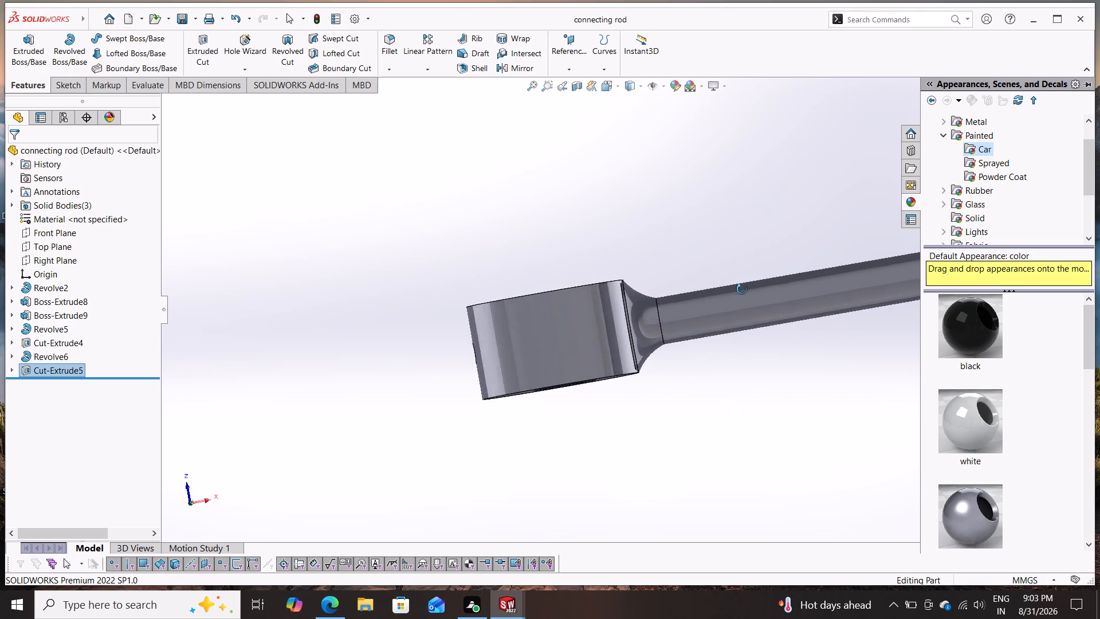
pyautogui.moveTo(742, 289); pyautogui.dragTo(662, 379, button='middle')
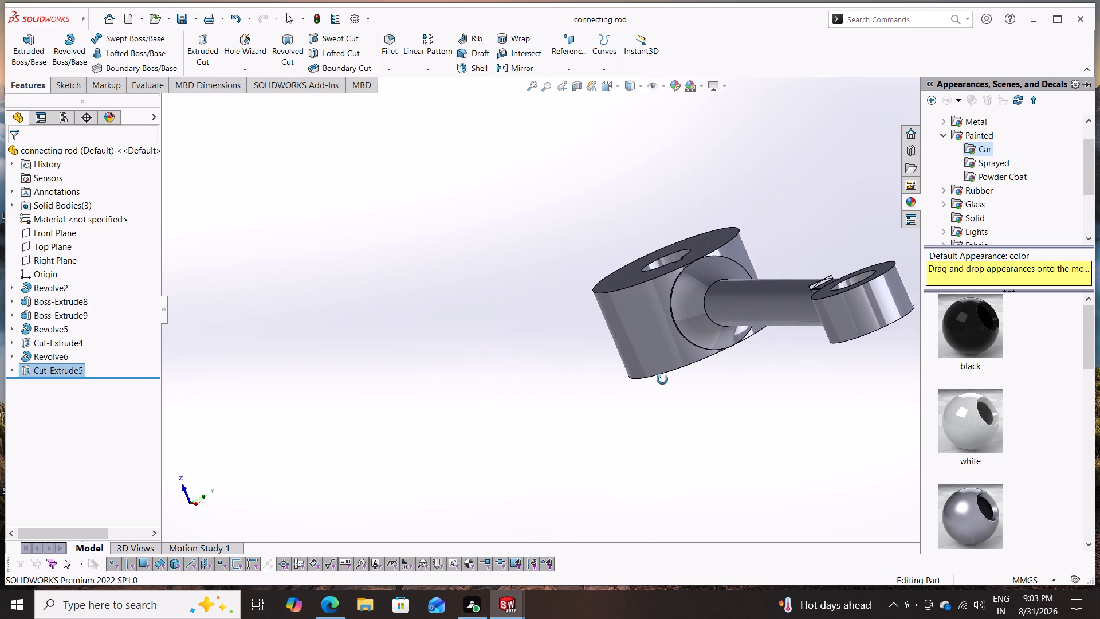
pyautogui.moveTo(662, 379); pyautogui.dragTo(749, 363, button='middle')
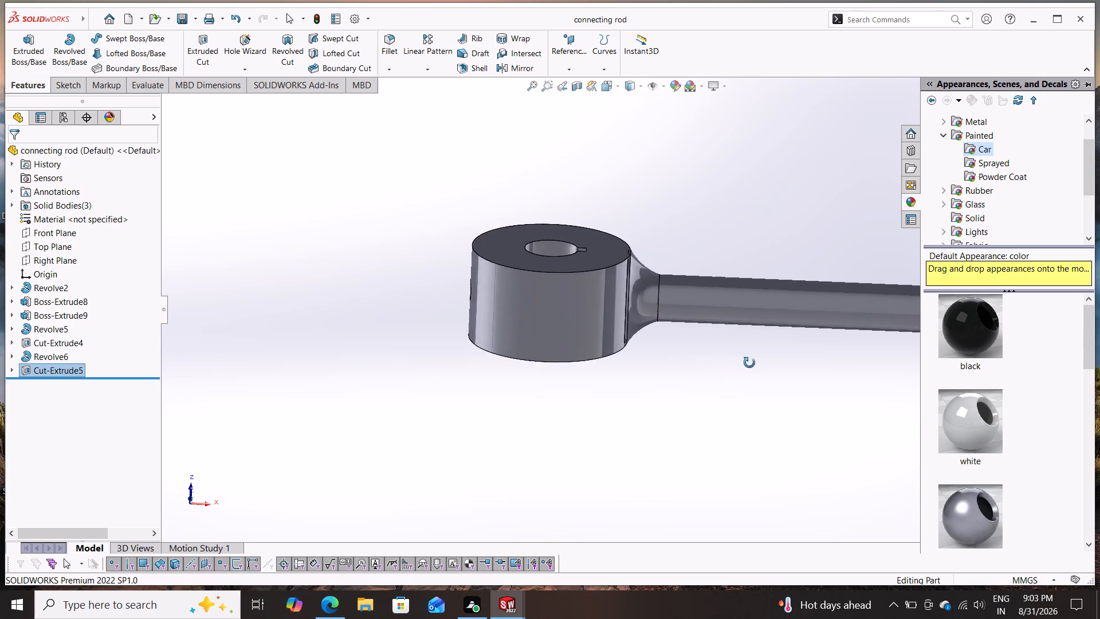
pyautogui.moveTo(749, 363); pyautogui.dragTo(751, 343, button='middle')
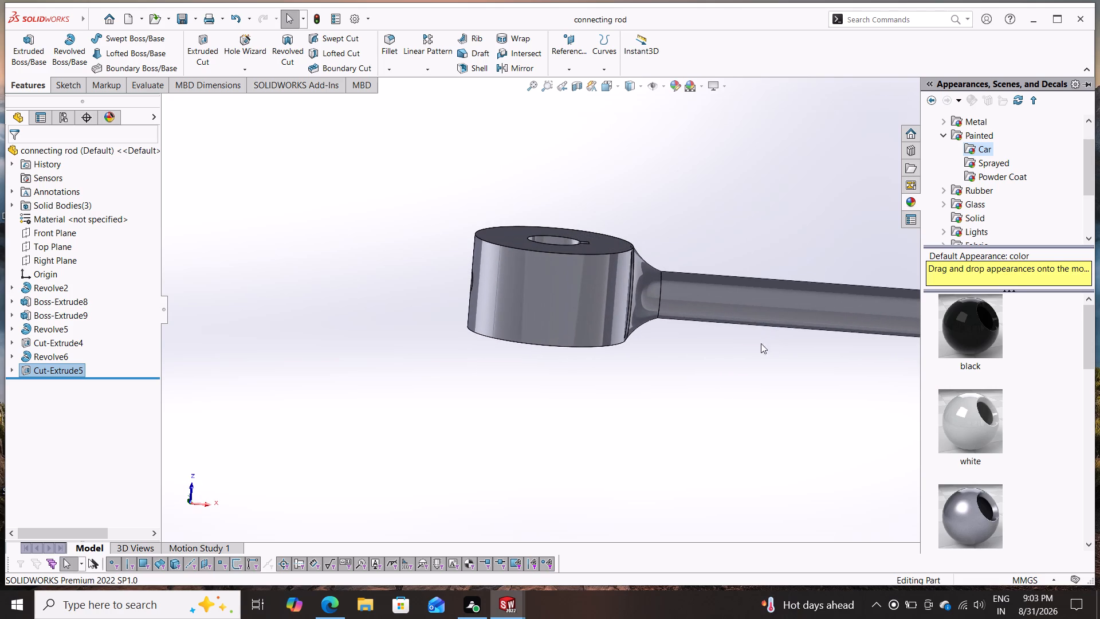
pyautogui.moveTo(799, 339); pyautogui.dragTo(727, 356, button='middle')
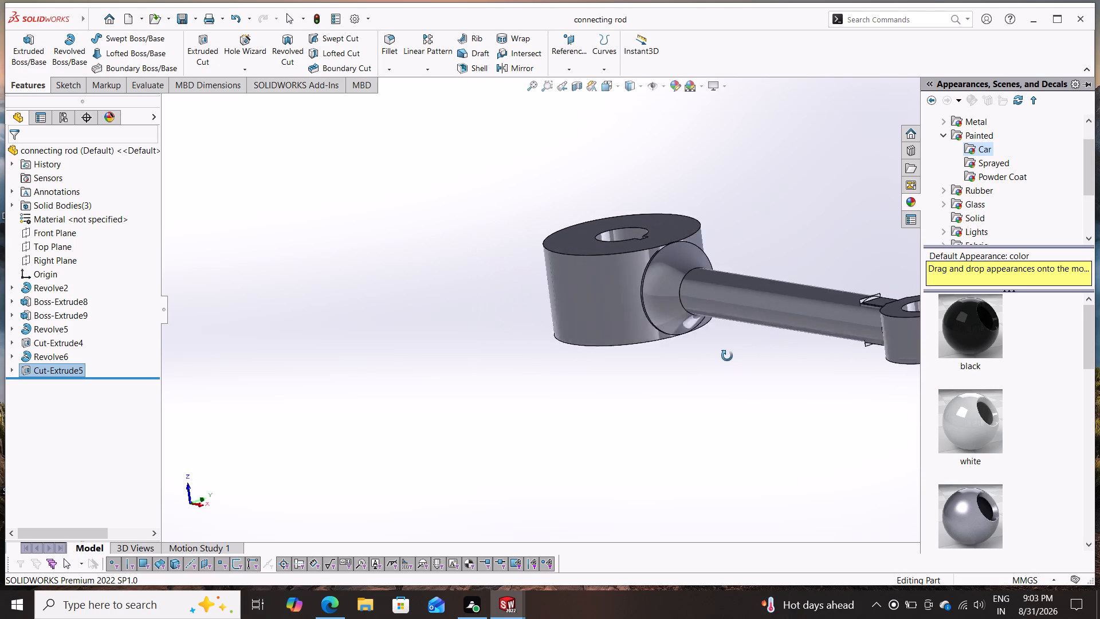
pyautogui.moveTo(727, 356); pyautogui.dragTo(593, 429, button='middle')
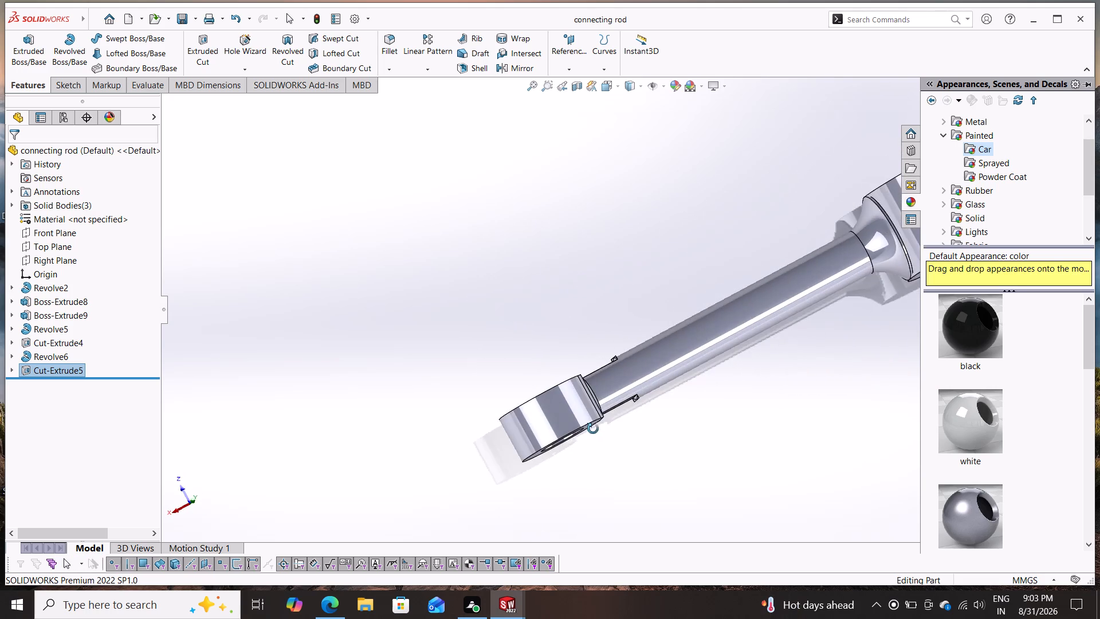
pyautogui.moveTo(593, 429); pyautogui.dragTo(788, 326, button='middle')
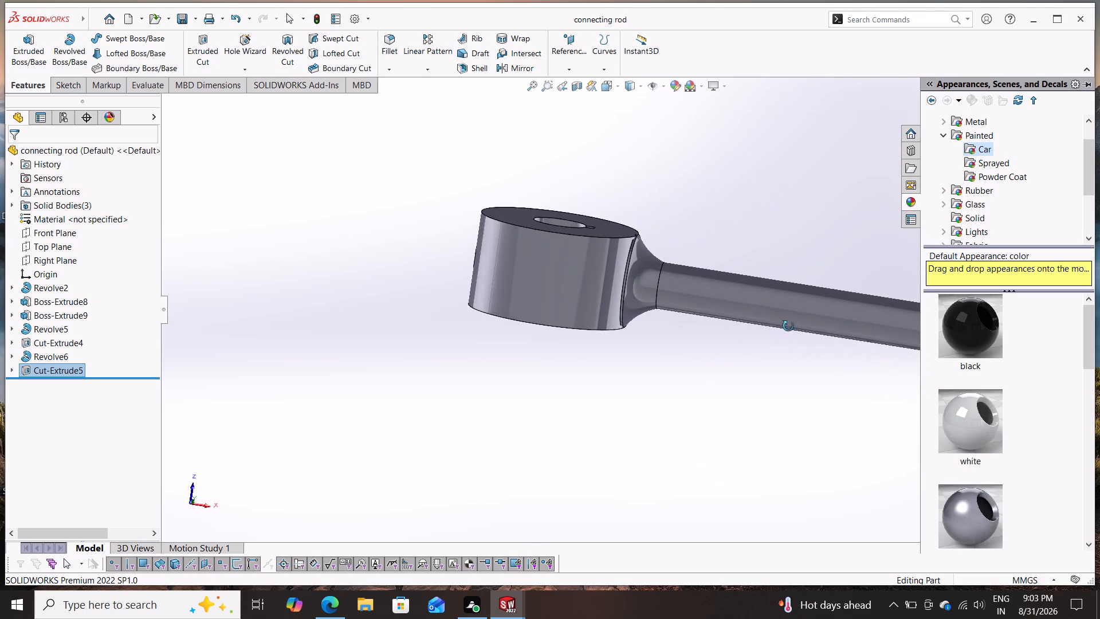
pyautogui.moveTo(788, 326); pyautogui.dragTo(773, 353, button='middle')
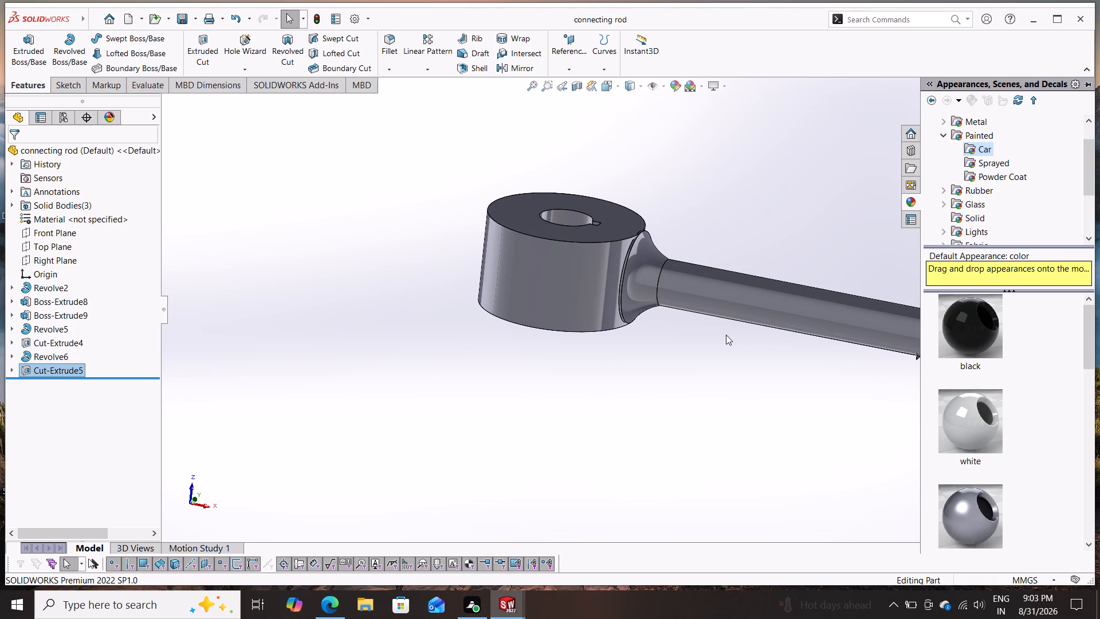
pyautogui.moveTo(717, 342); pyautogui.dragTo(755, 395, button='middle')
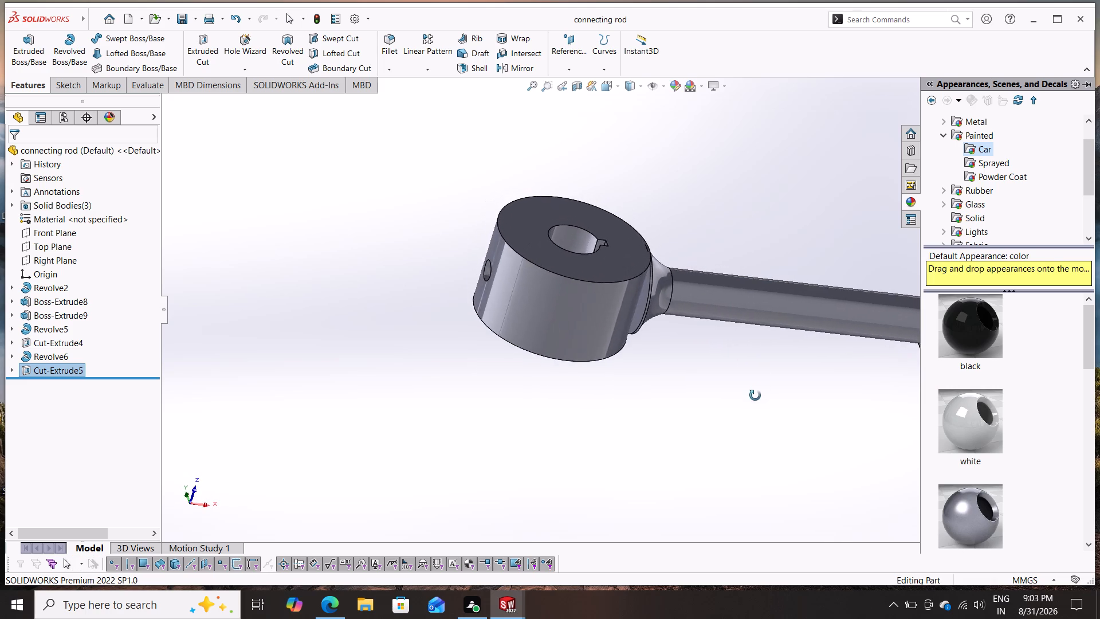
pyautogui.moveTo(755, 395); pyautogui.dragTo(744, 358, button='middle')
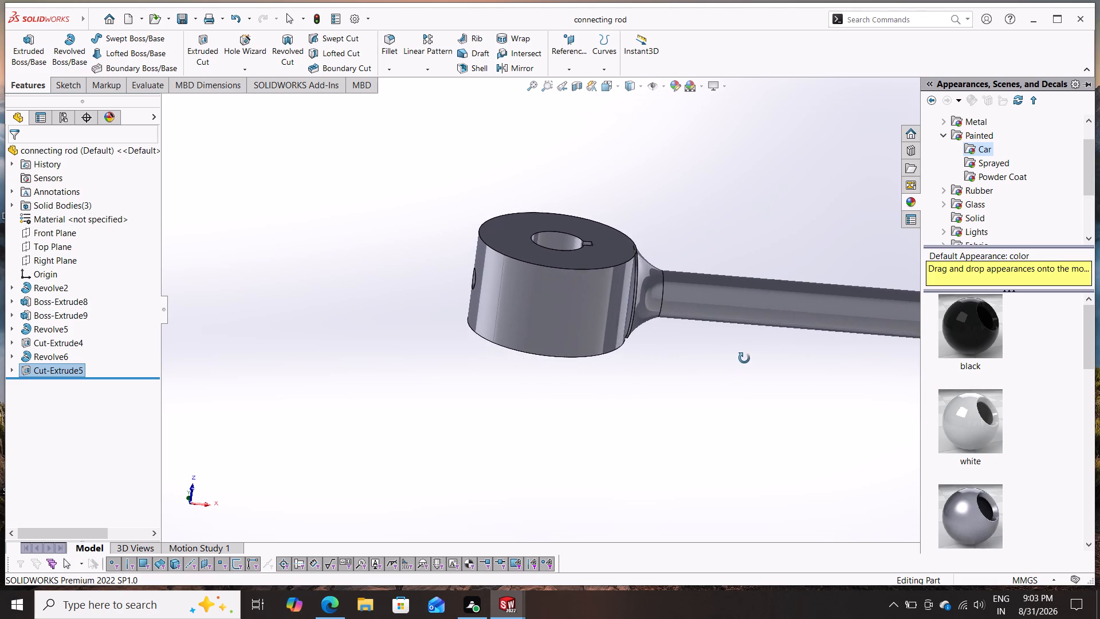
pyautogui.moveTo(744, 358); pyautogui.dragTo(749, 346, button='middle')
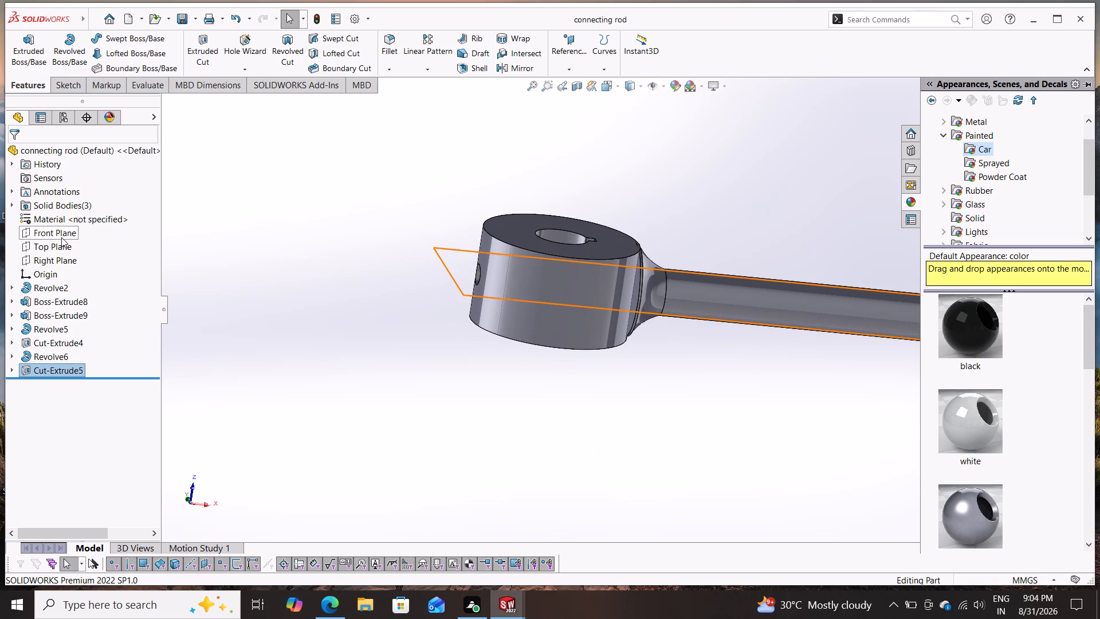
# Edit the sketch of Revolve2, dimension the end edge of the shaft's rectangular profile to 10 mm, and exit the sketch.
pyautogui.click(61, 288)
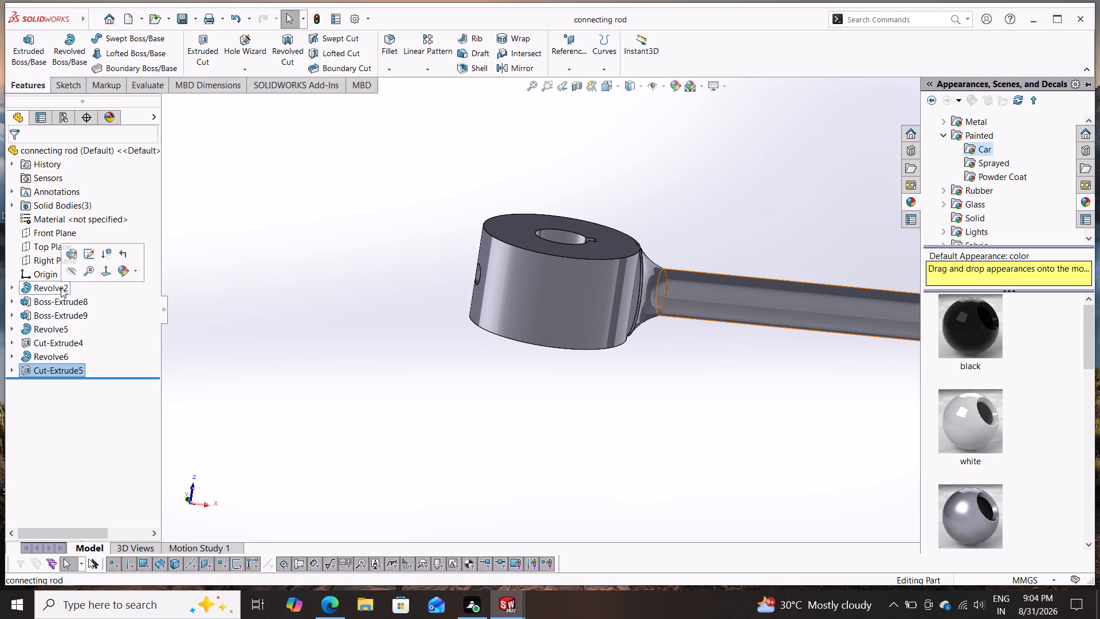
pyautogui.click(86, 253)
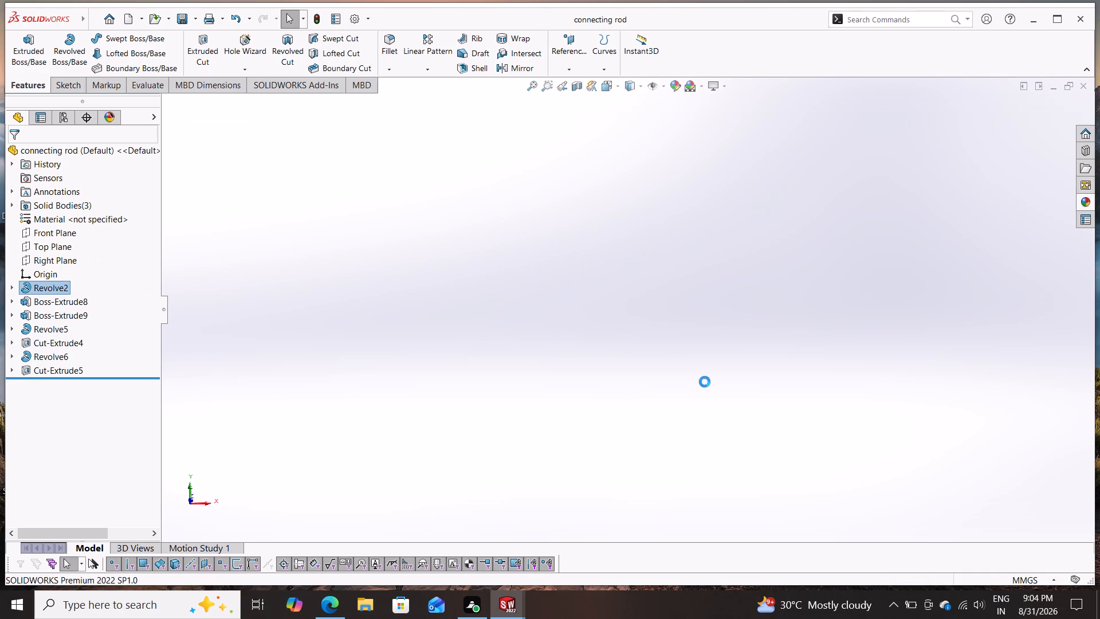
pyautogui.scroll(-5, 755, 305)
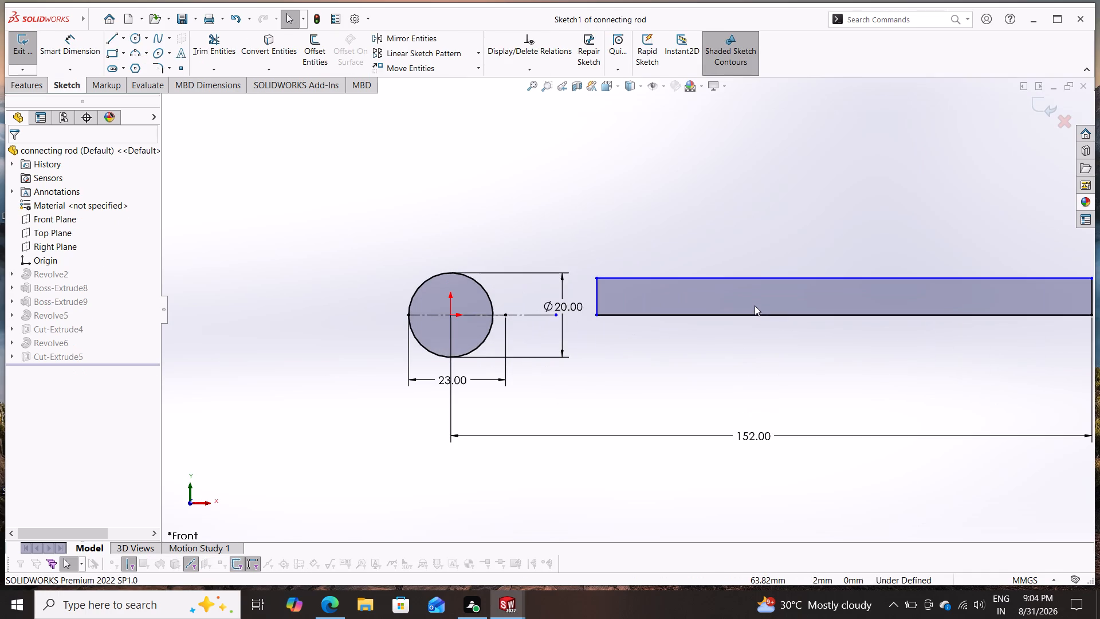
pyautogui.scroll(2, 662, 354)
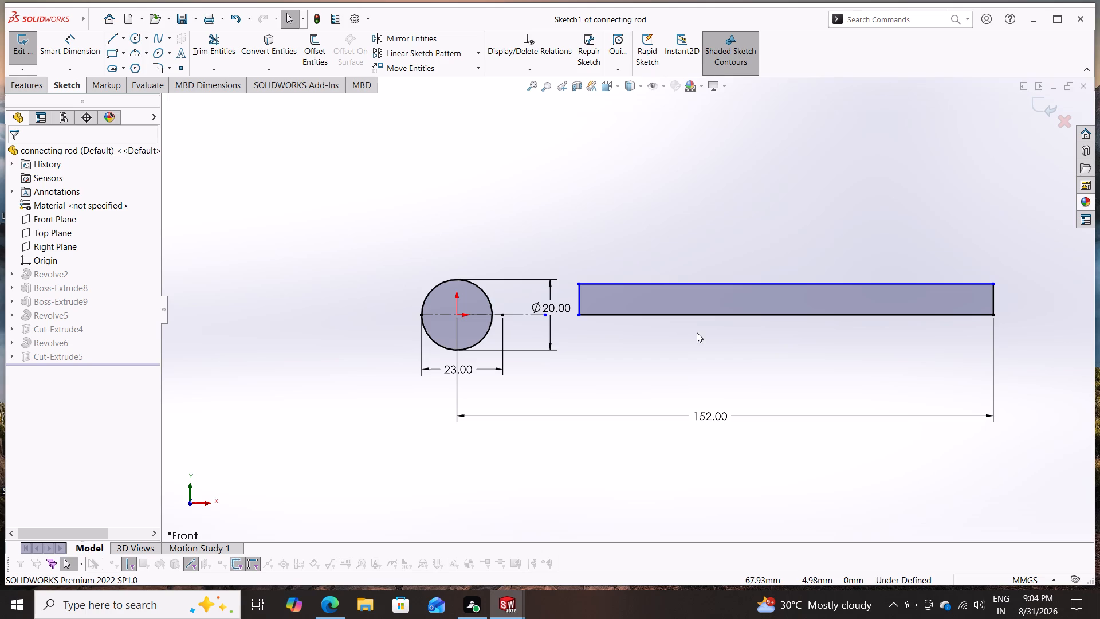
pyautogui.click(65, 45)
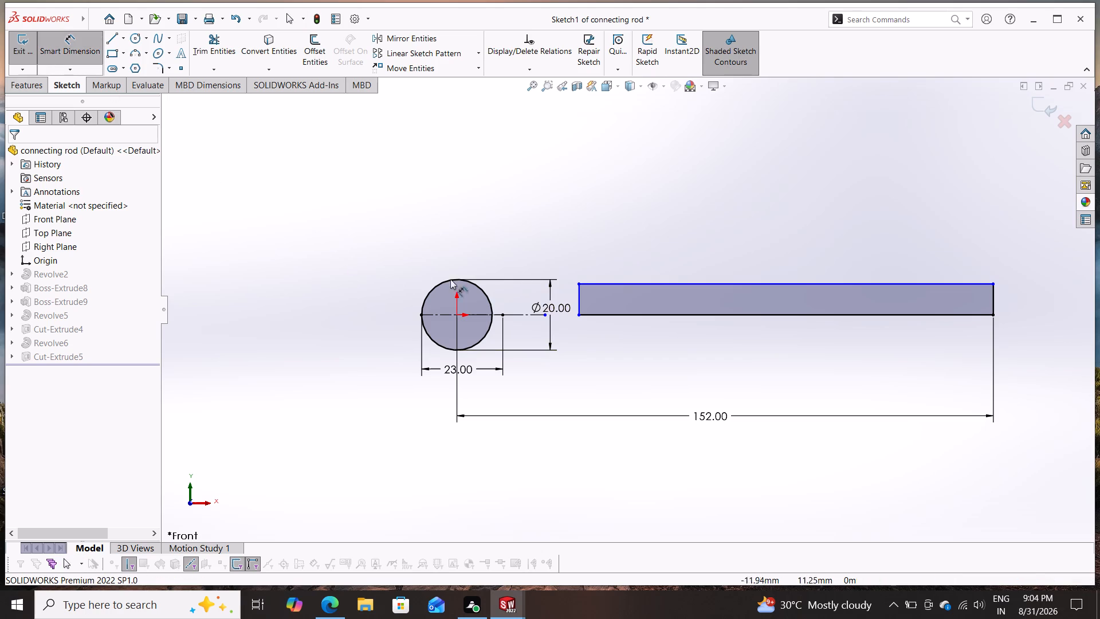
pyautogui.click(995, 296)
pyautogui.click(1028, 301)
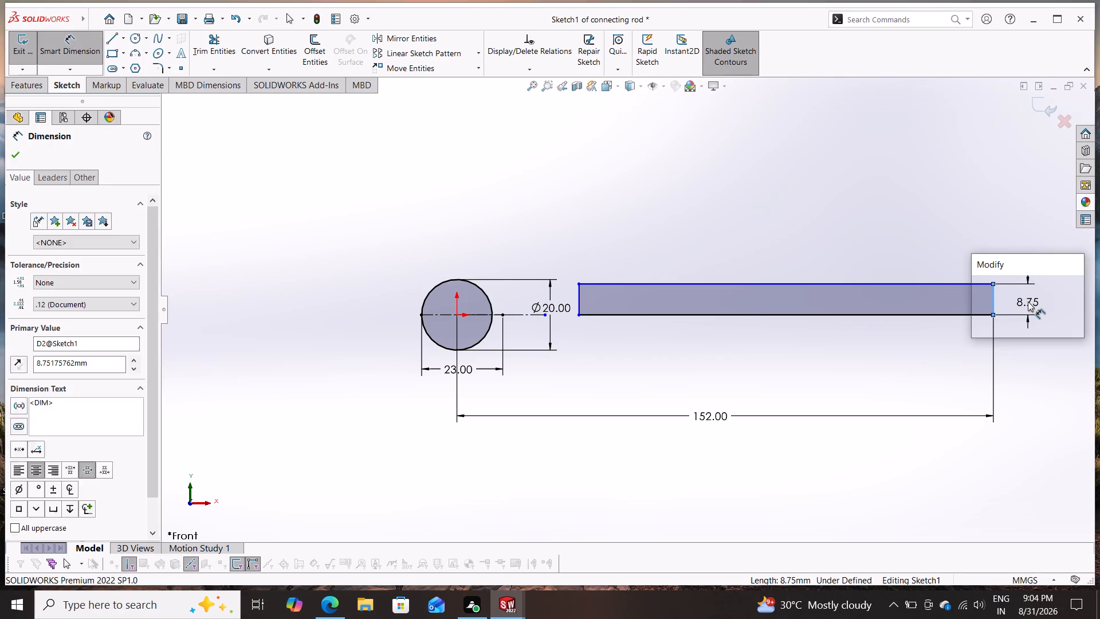
pyautogui.write('10')
pyautogui.press('Return')
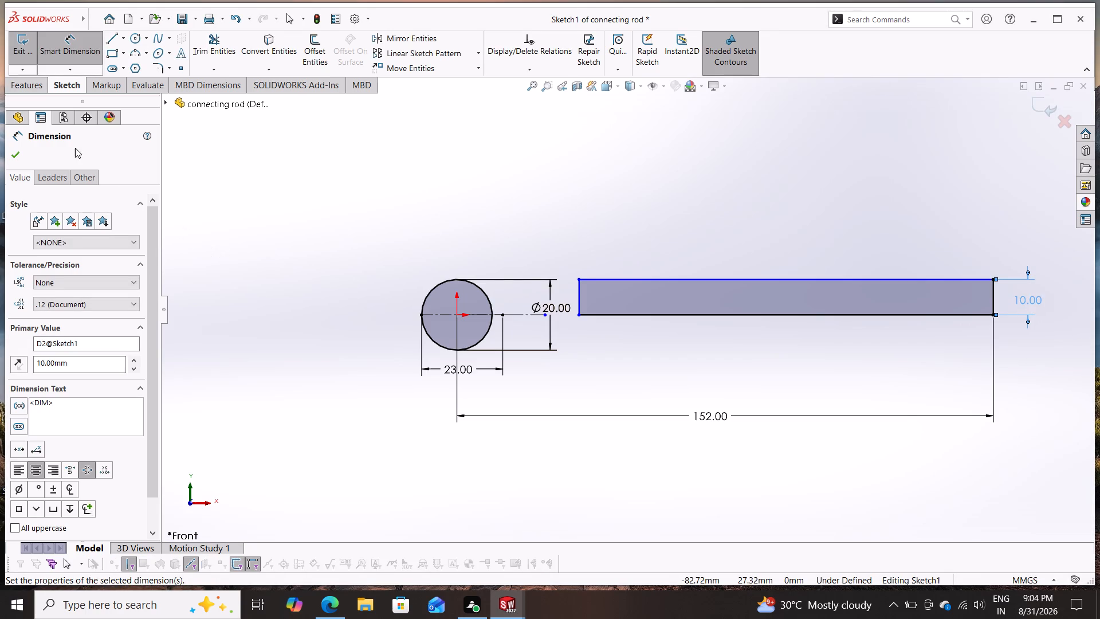
pyautogui.click(15, 152)
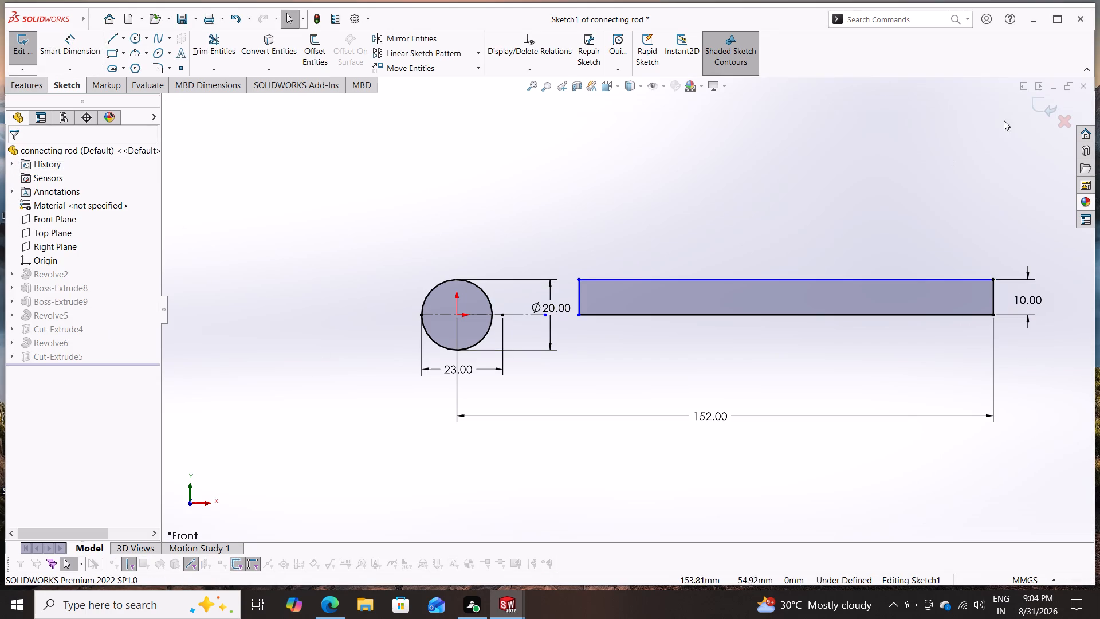
pyautogui.click(1044, 103)
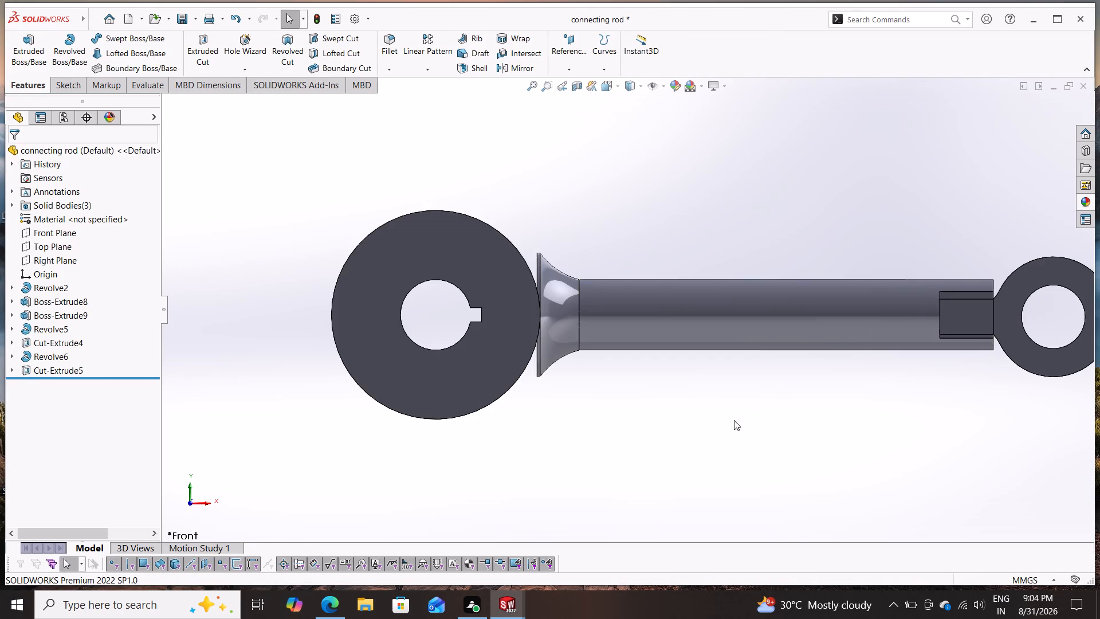
# Examine the rebuilt connecting rod from several angles, checking the shaft and its junctions with the big end and small end.
pyautogui.scroll(2, 726, 423)
pyautogui.moveTo(734, 405); pyautogui.dragTo(725, 413, button='middle')
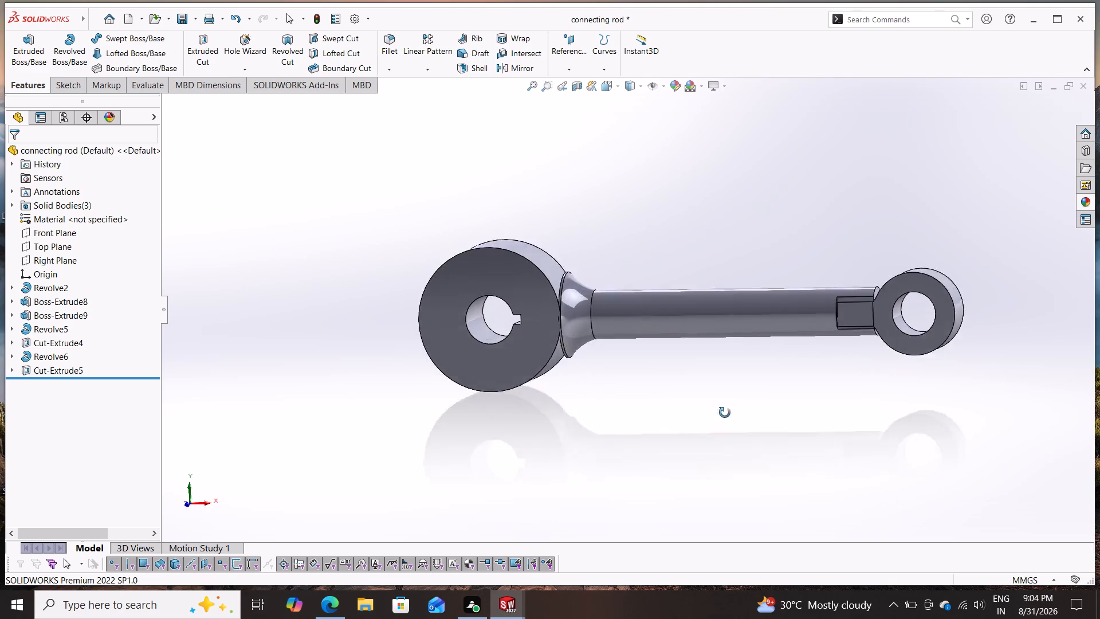
pyautogui.moveTo(725, 413); pyautogui.dragTo(740, 319, button='middle')
pyautogui.moveTo(697, 430); pyautogui.dragTo(677, 421, button='middle')
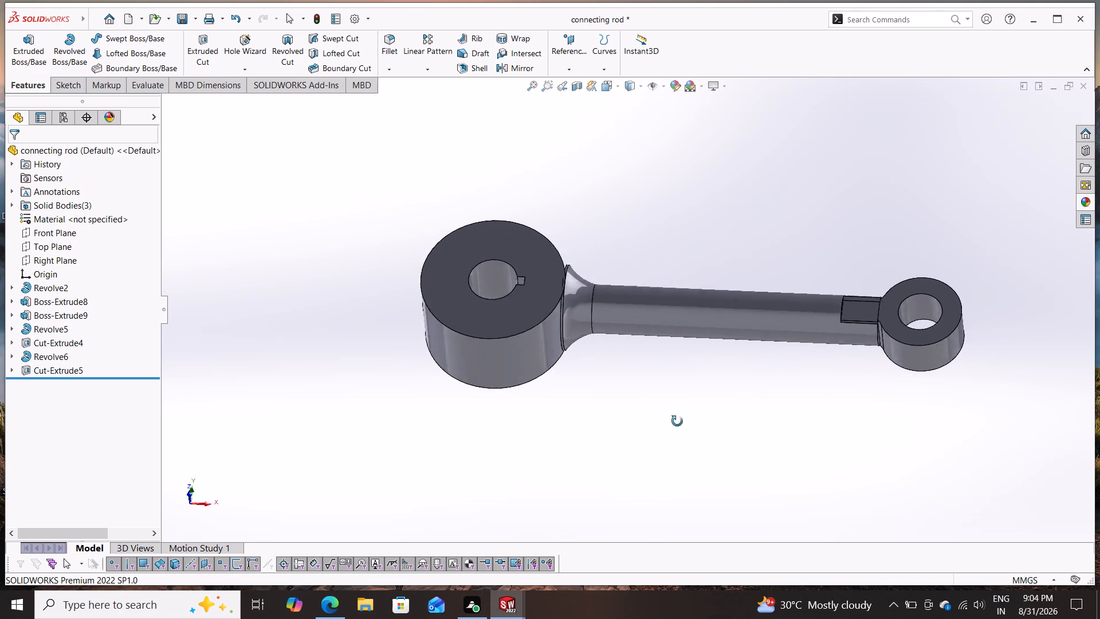
pyautogui.moveTo(677, 421); pyautogui.dragTo(687, 268, button='middle')
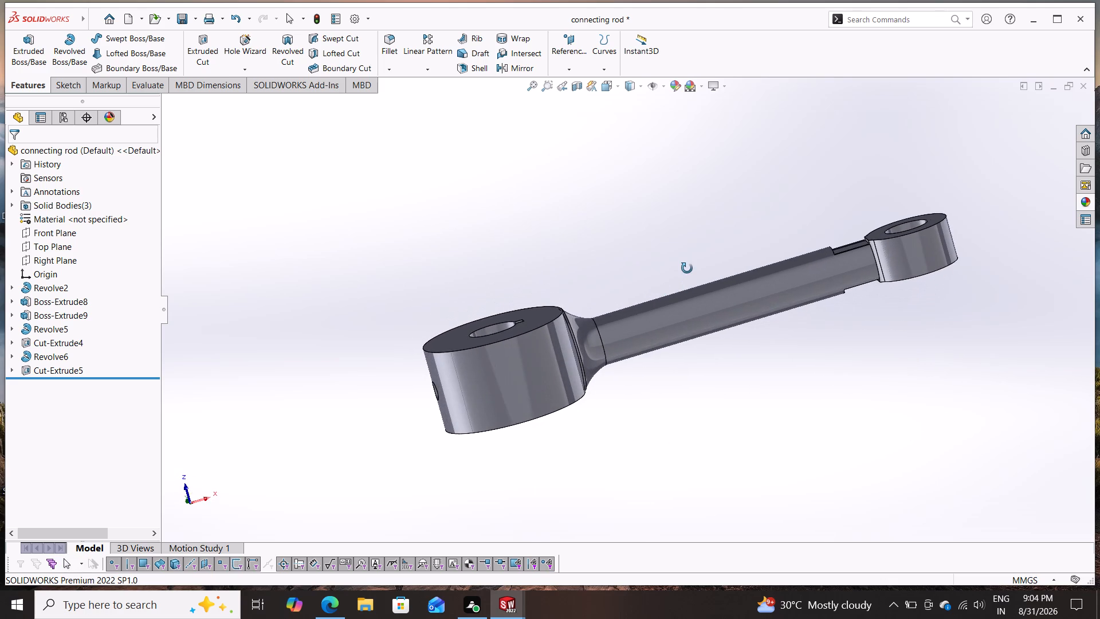
pyautogui.moveTo(687, 268); pyautogui.dragTo(614, 410, button='middle')
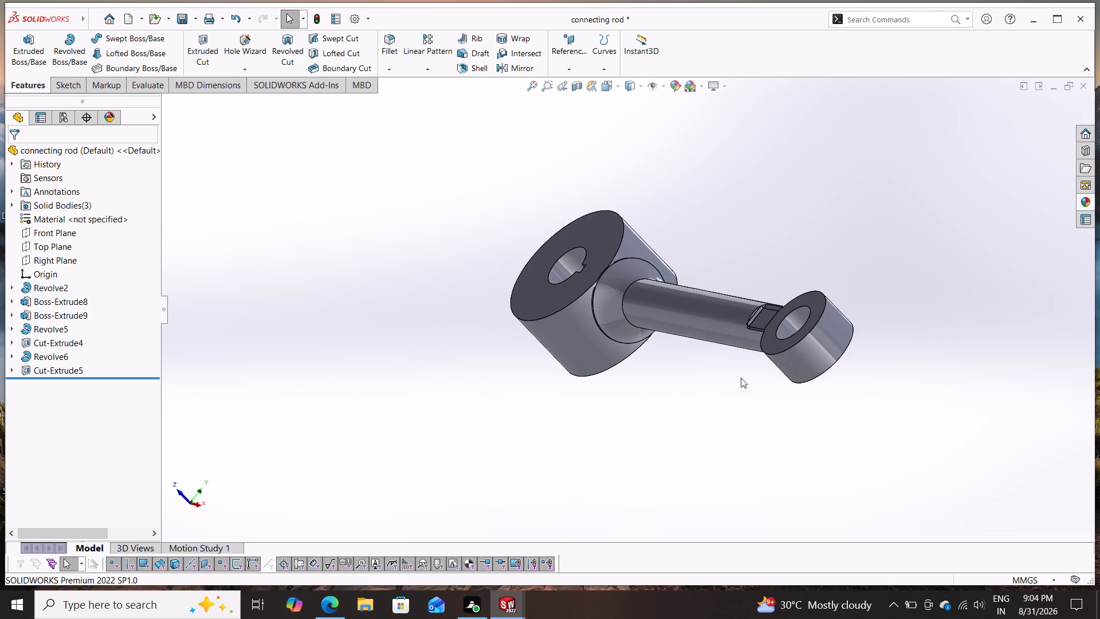
pyautogui.moveTo(662, 406); pyautogui.dragTo(752, 257, button='middle')
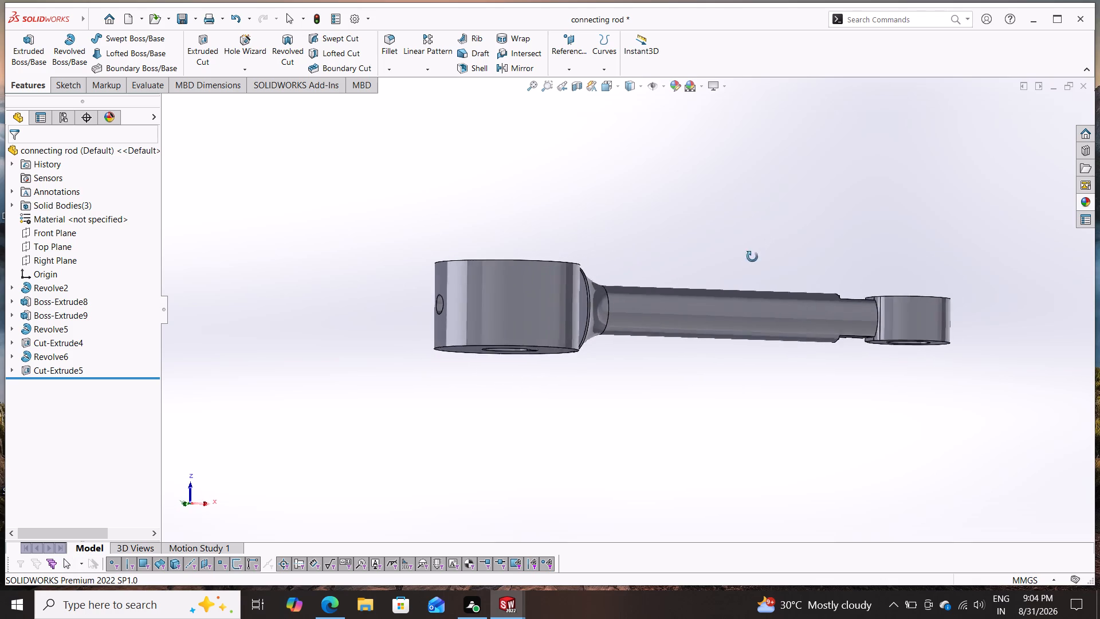
pyautogui.moveTo(752, 257); pyautogui.dragTo(731, 285, button='middle')
pyautogui.scroll(-2, 675, 394)
pyautogui.moveTo(755, 403); pyautogui.dragTo(713, 405, button='middle')
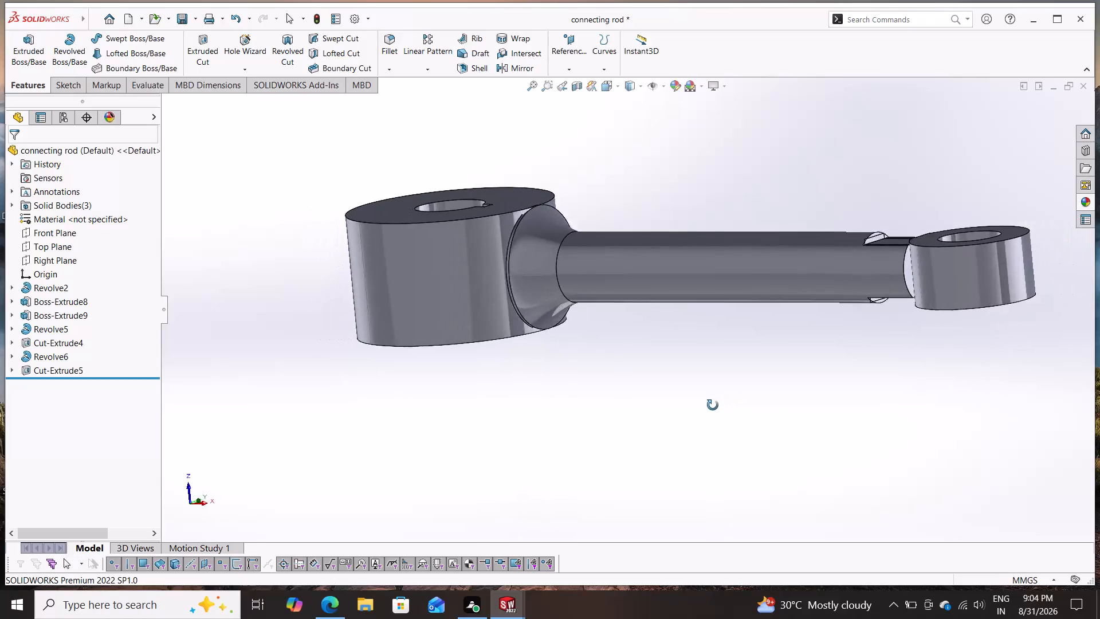
pyautogui.moveTo(713, 405); pyautogui.dragTo(798, 459, button='middle')
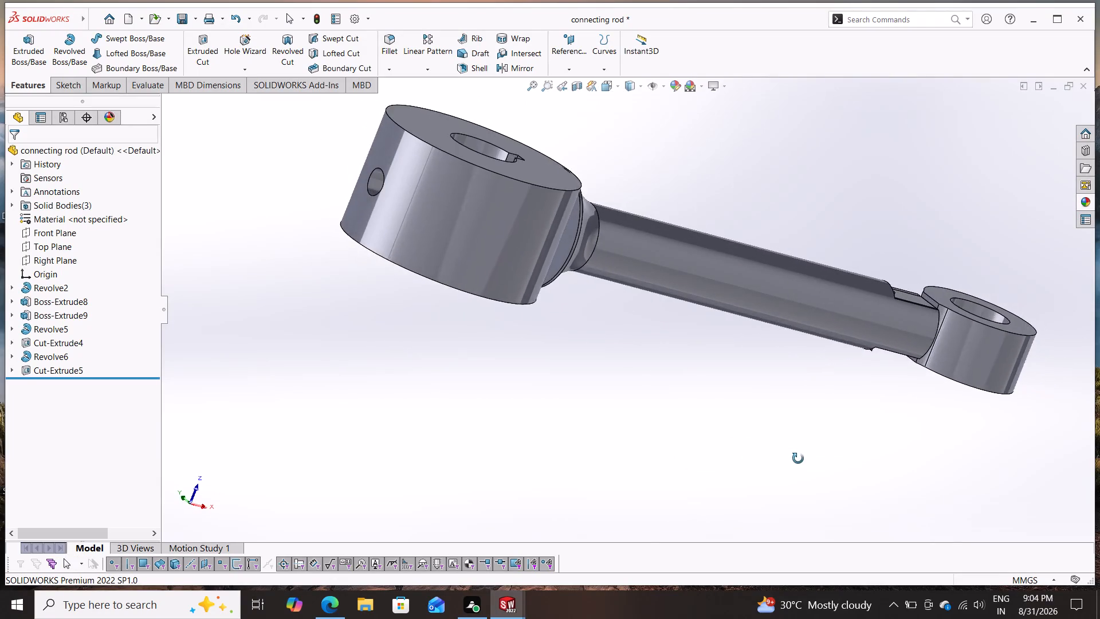
pyautogui.moveTo(798, 459); pyautogui.dragTo(803, 487, button='middle')
pyautogui.moveTo(679, 414); pyautogui.dragTo(756, 439, button='middle')
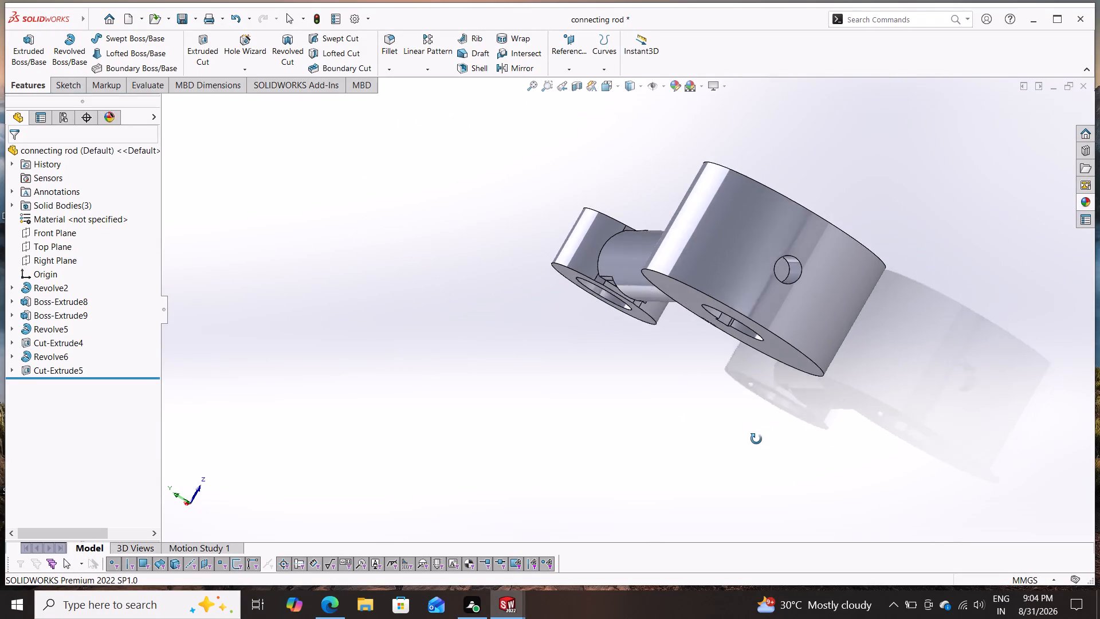
pyautogui.moveTo(756, 439); pyautogui.dragTo(650, 461, button='middle')
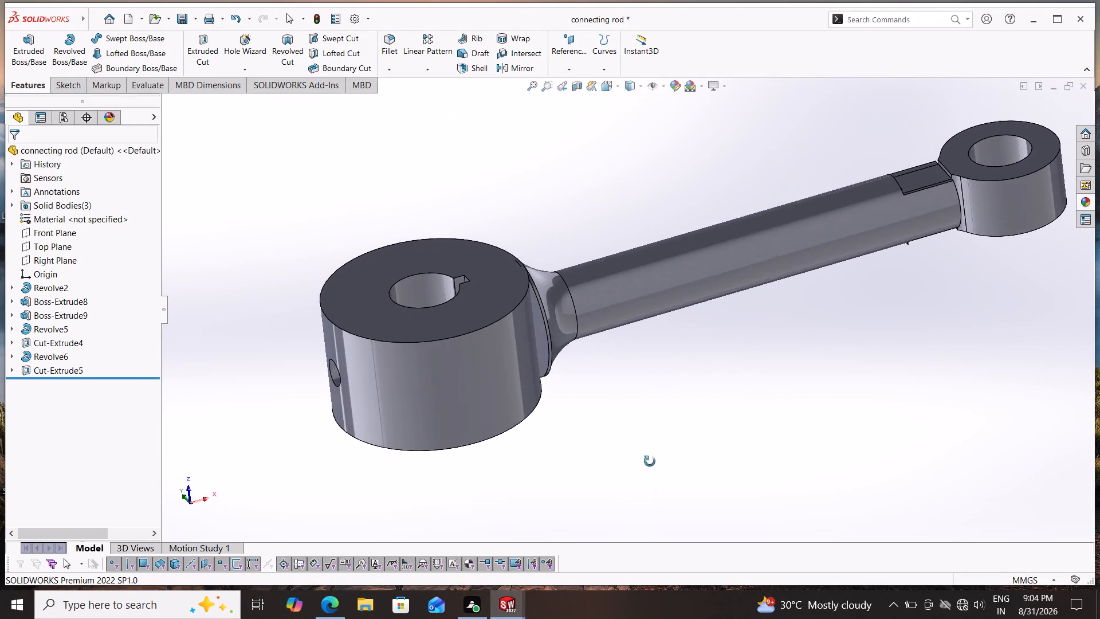
pyautogui.moveTo(650, 461); pyautogui.dragTo(644, 413, button='middle')
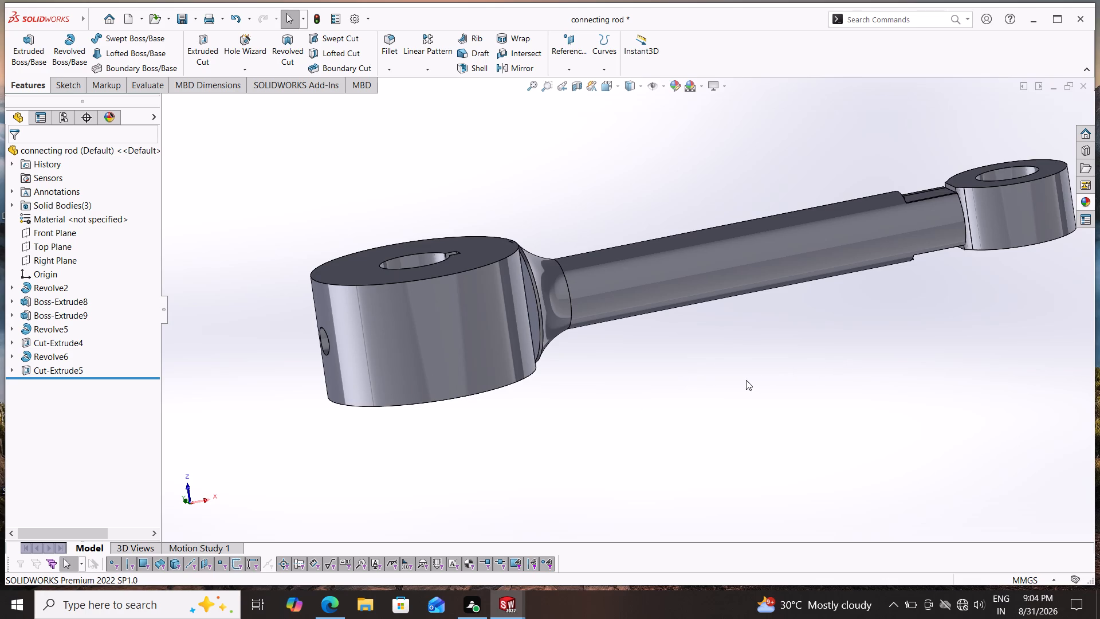
pyautogui.scroll(2, 736, 385)
pyautogui.moveTo(721, 339); pyautogui.dragTo(678, 414, button='middle')
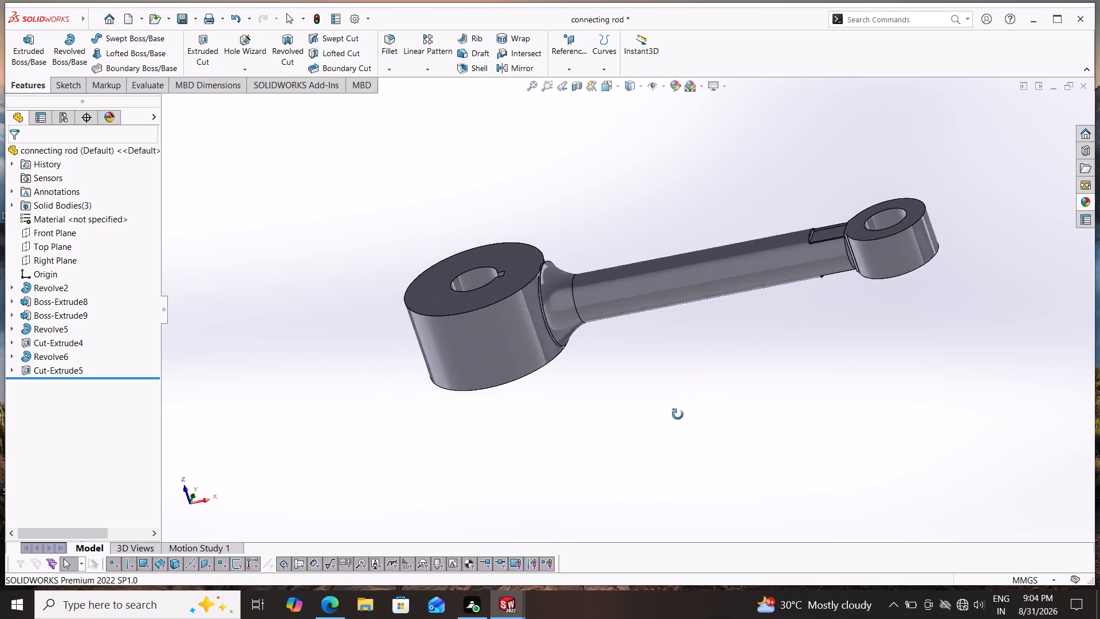
pyautogui.moveTo(678, 414); pyautogui.dragTo(718, 476, button='middle')
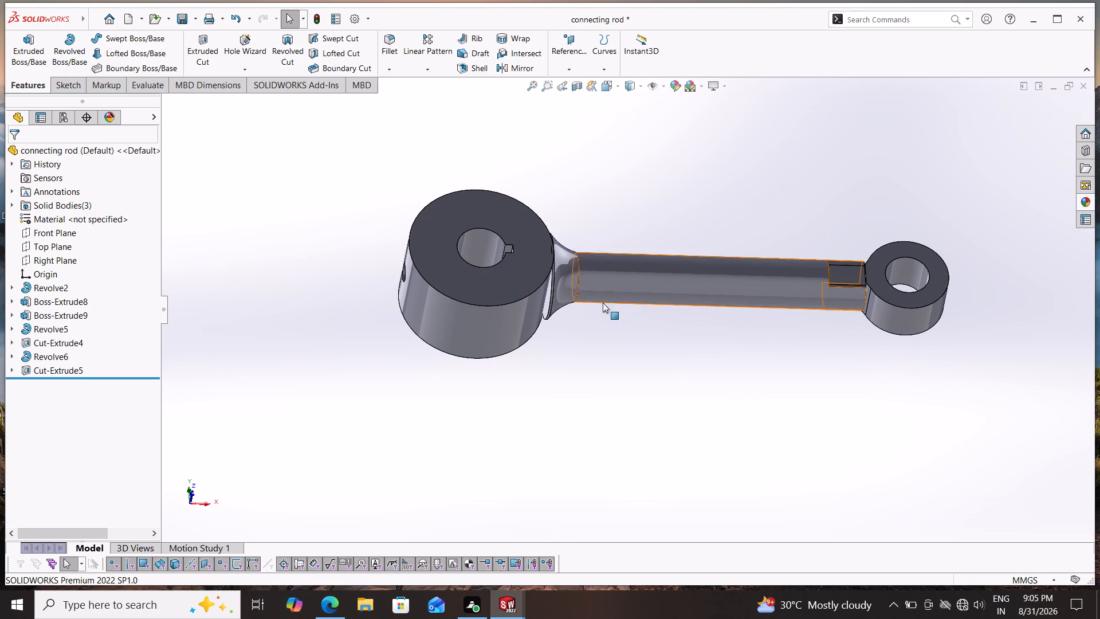
pyautogui.moveTo(569, 409); pyautogui.dragTo(592, 221, button='middle')
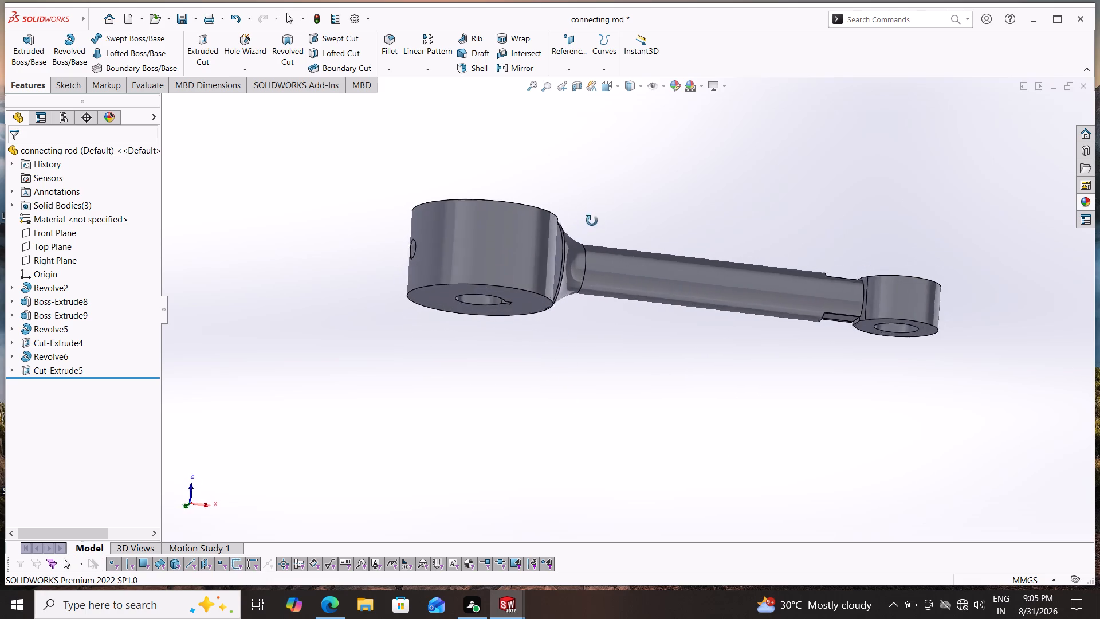
pyautogui.moveTo(592, 221); pyautogui.dragTo(657, 243, button='middle')
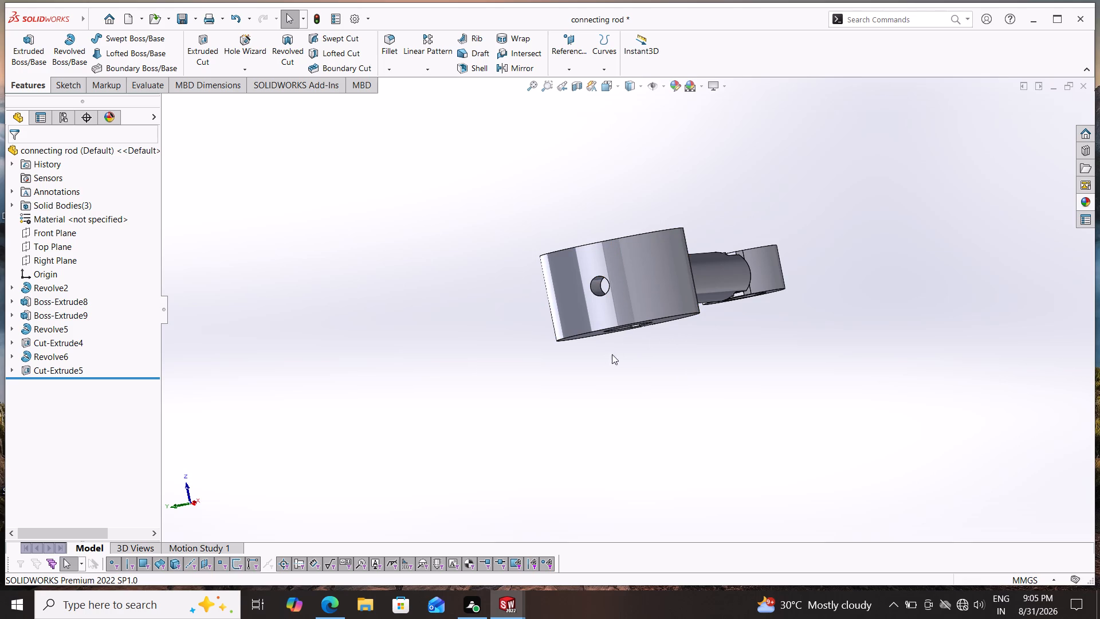
pyautogui.moveTo(766, 356); pyautogui.dragTo(666, 465, button='middle')
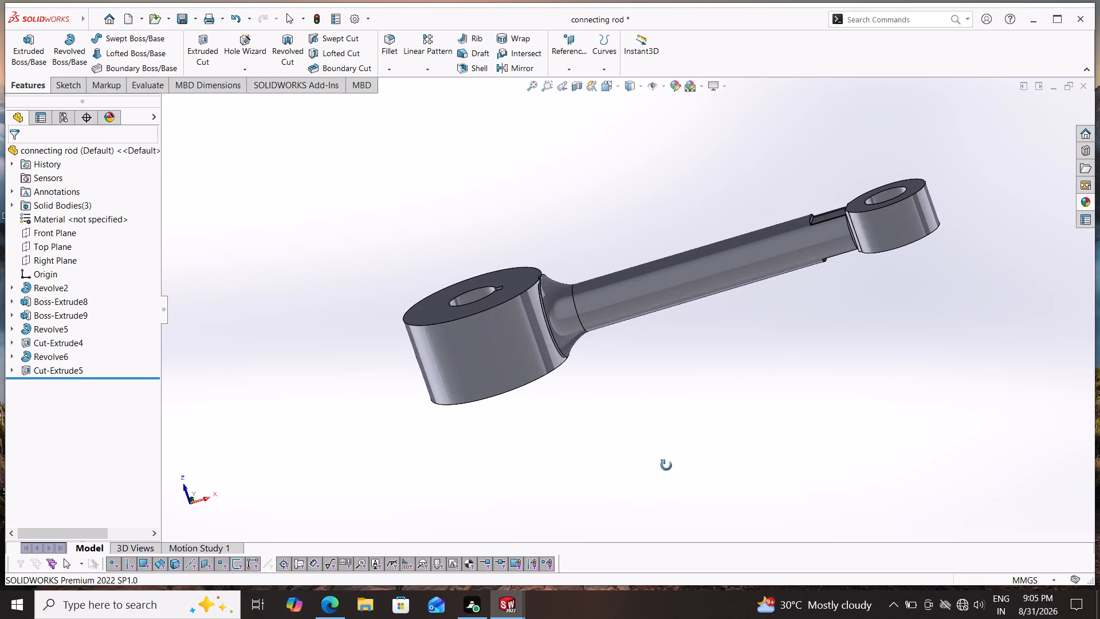
pyautogui.moveTo(666, 465); pyautogui.dragTo(666, 465, button='middle')
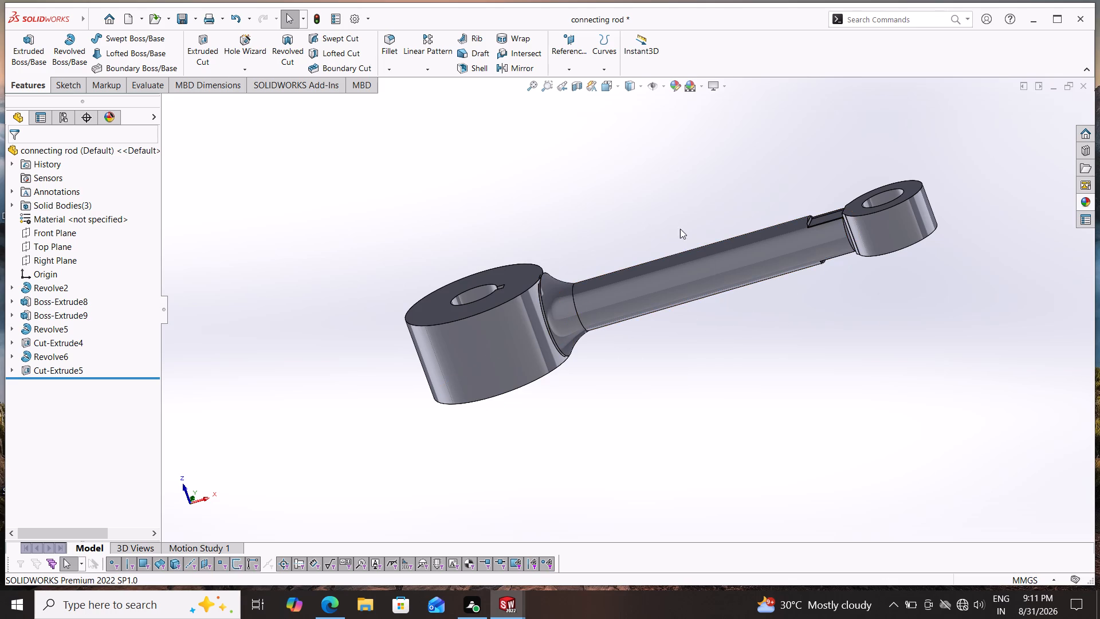
pyautogui.moveTo(624, 223); pyautogui.dragTo(625, 350, button='middle')
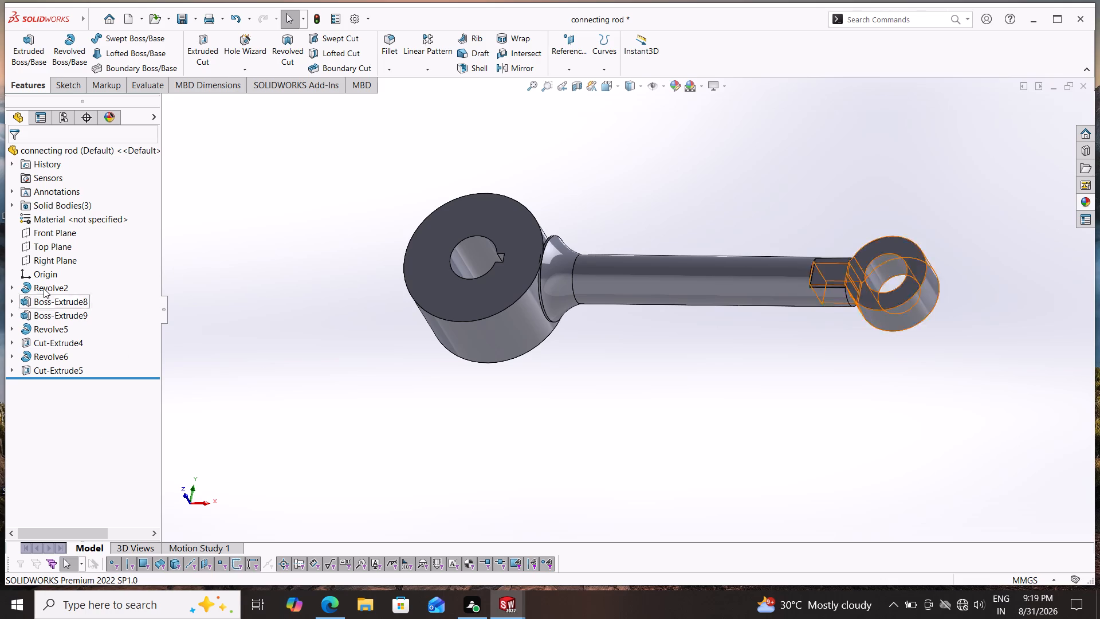
# Save the connecting rod part.
pyautogui.click(197, 17)
pyautogui.click(194, 33)
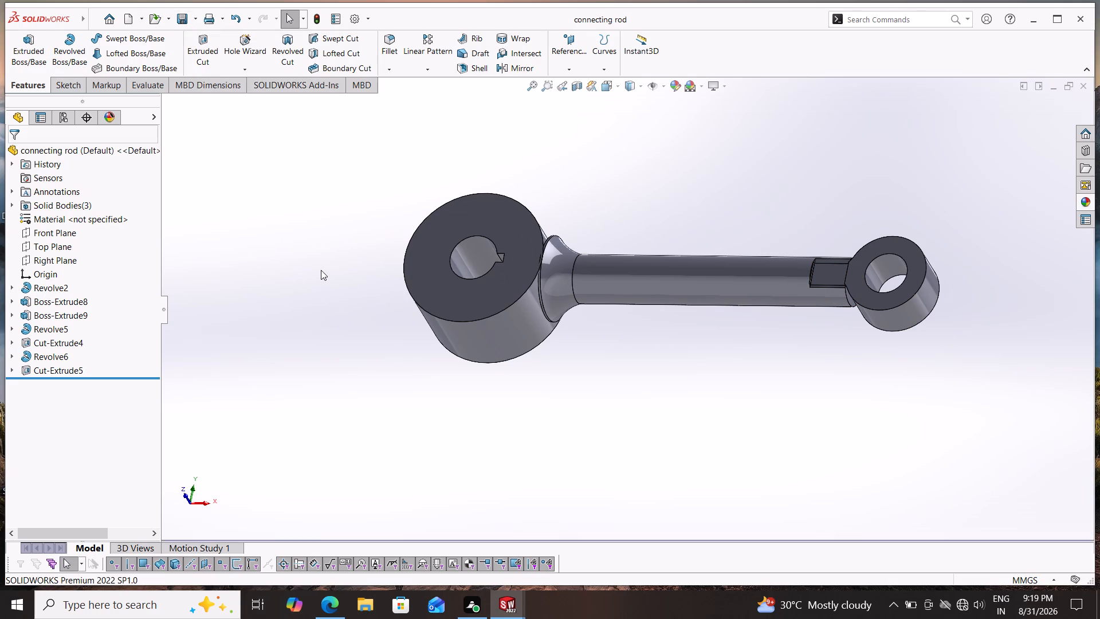
# Switch to the connecting rod drawing, Sheet1, and save it.
pyautogui.click(505, 600)
pyautogui.click(548, 527)
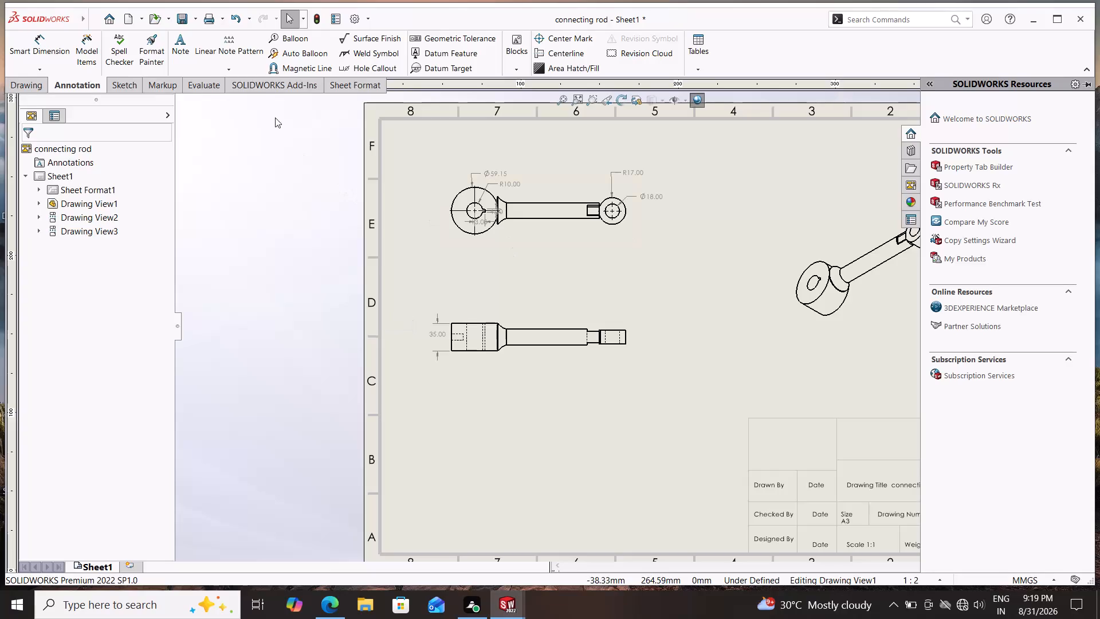
pyautogui.click(193, 18)
pyautogui.click(195, 37)
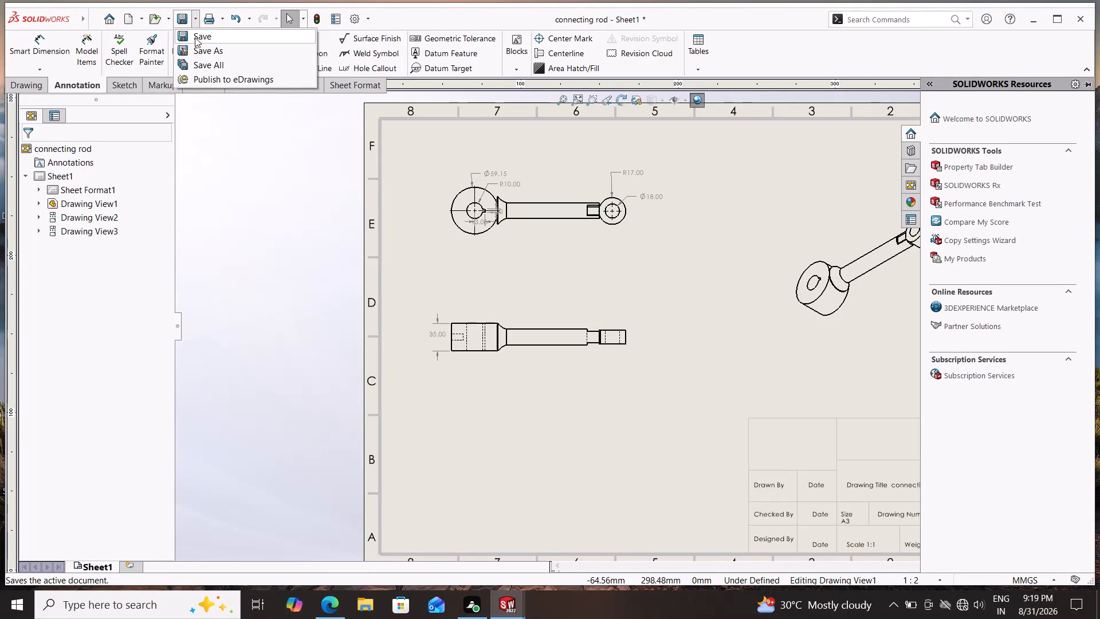